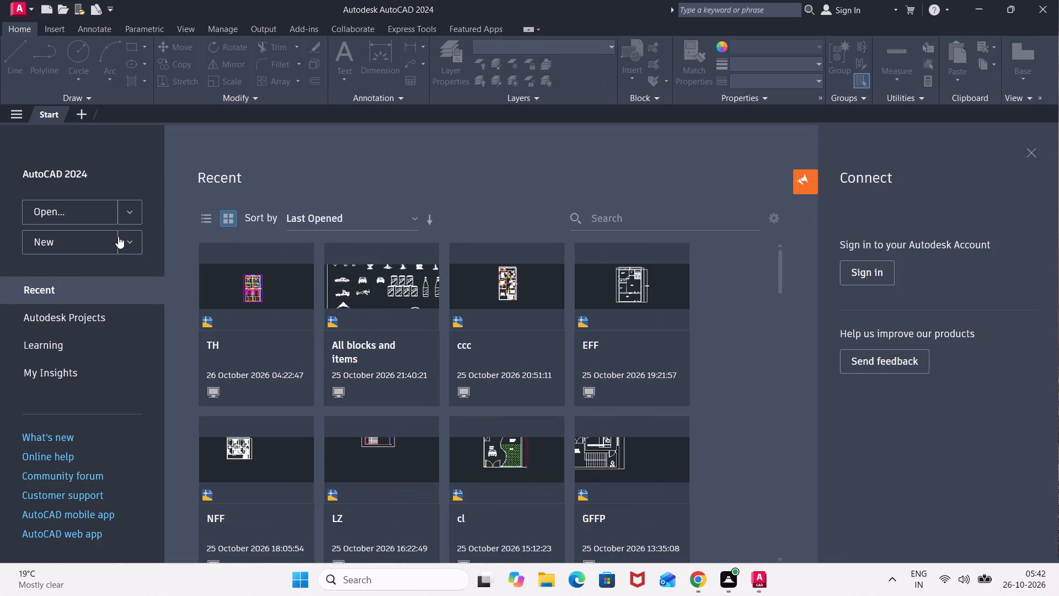
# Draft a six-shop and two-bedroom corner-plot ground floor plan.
# Create a new blank drawing.
pyautogui.doubleClick(106, 239)
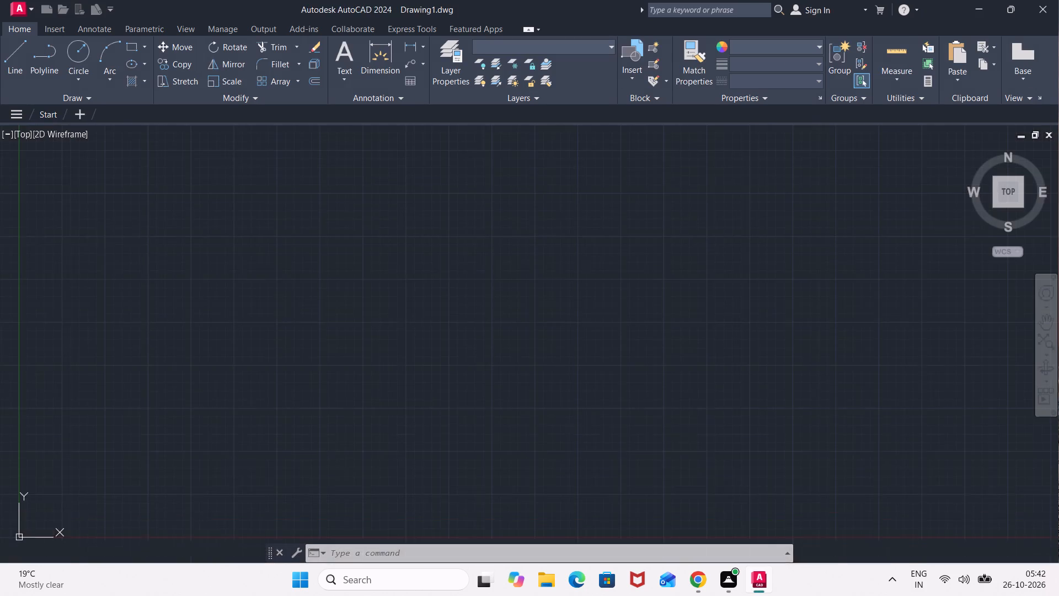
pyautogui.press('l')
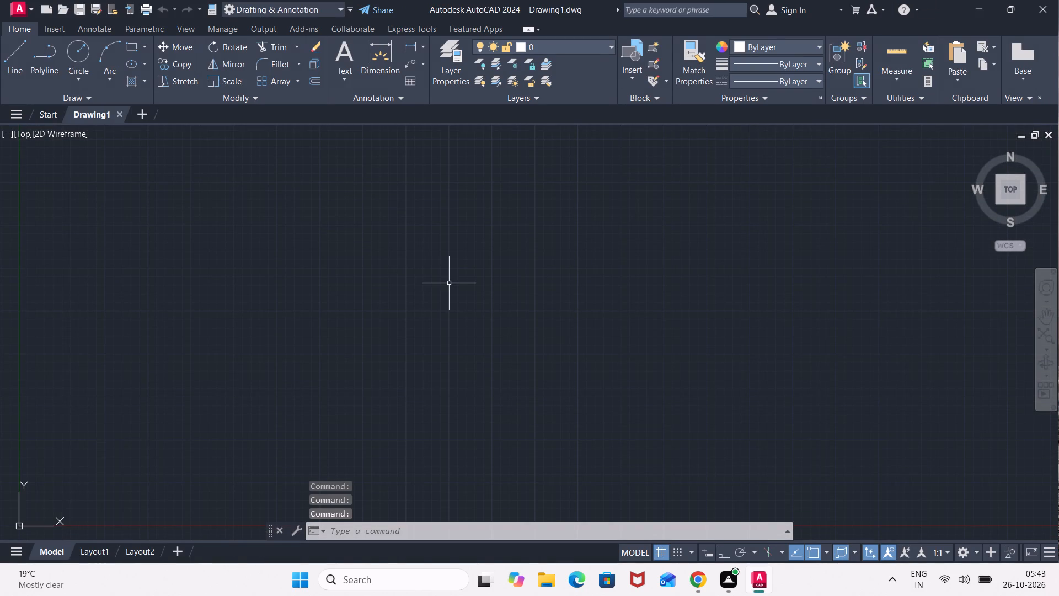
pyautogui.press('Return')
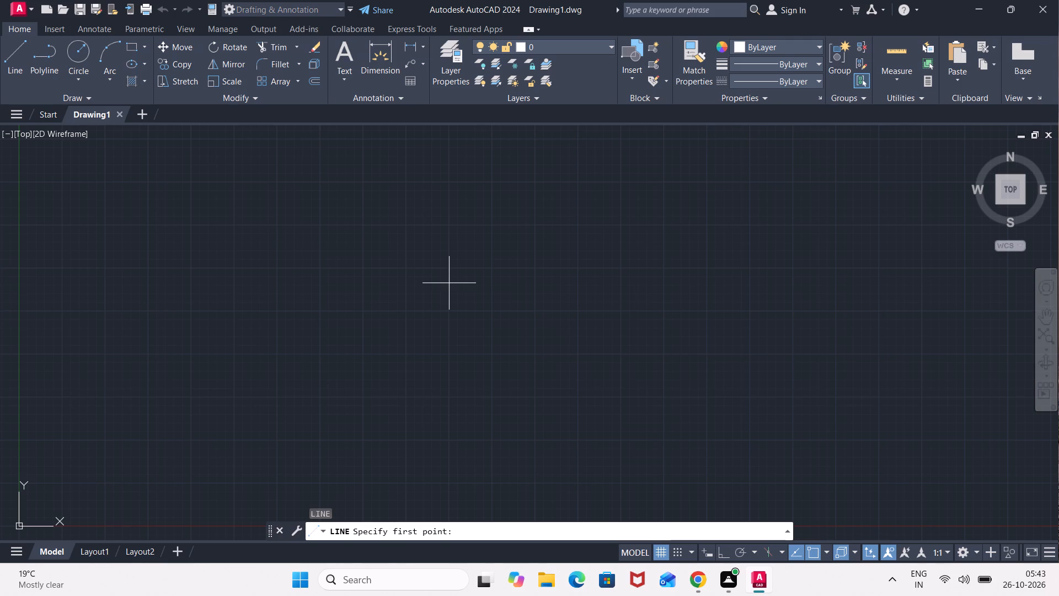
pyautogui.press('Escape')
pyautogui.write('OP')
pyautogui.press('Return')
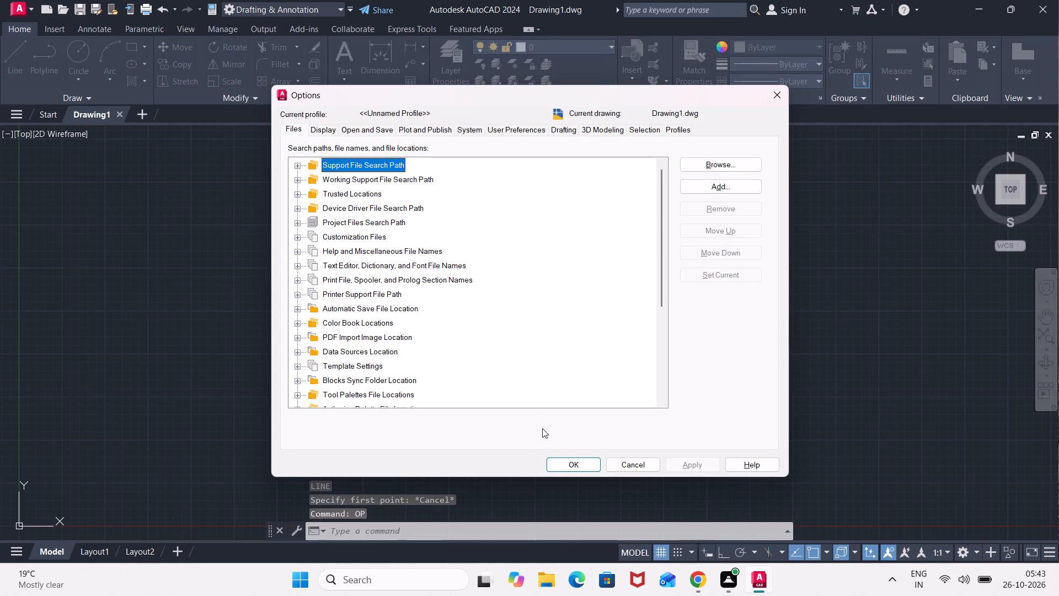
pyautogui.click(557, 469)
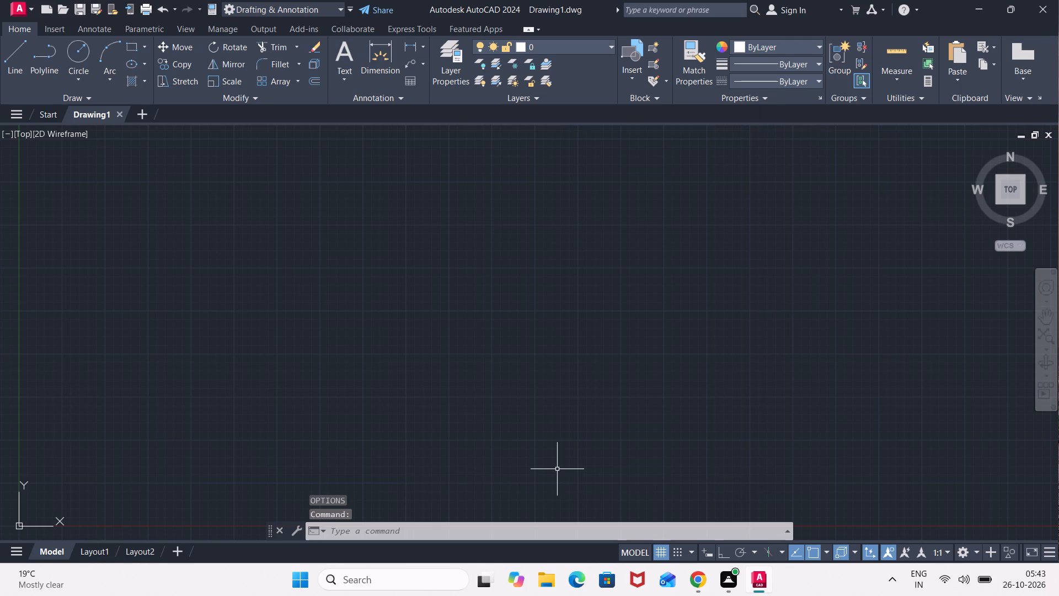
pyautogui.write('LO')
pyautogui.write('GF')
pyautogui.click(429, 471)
# Save the drawing in the Documents folder under the name CZ.
pyautogui.hotkey('ctrl', 's')
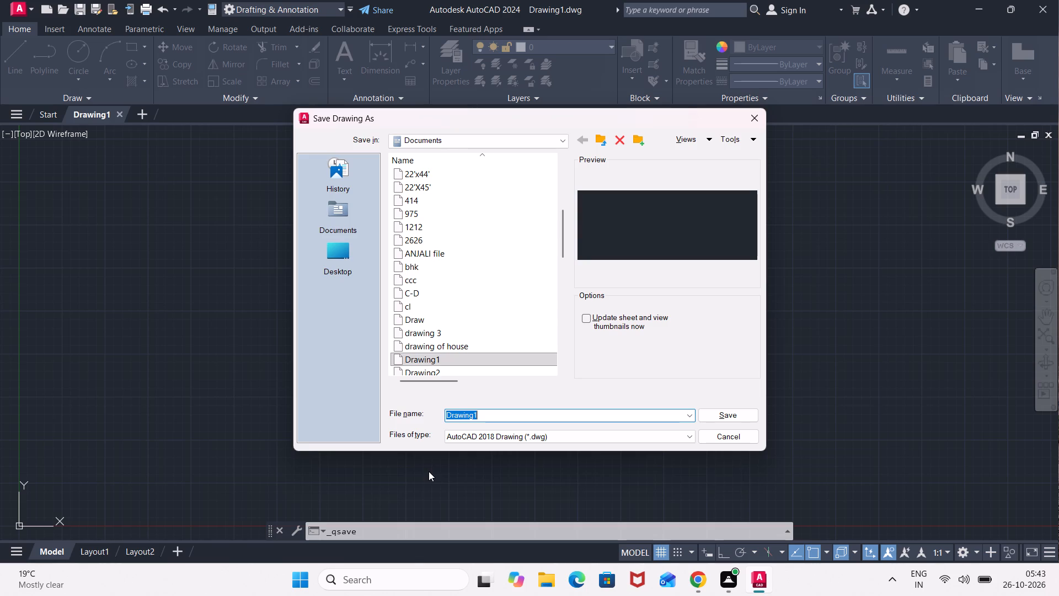
pyautogui.press('c')
pyautogui.press('z')
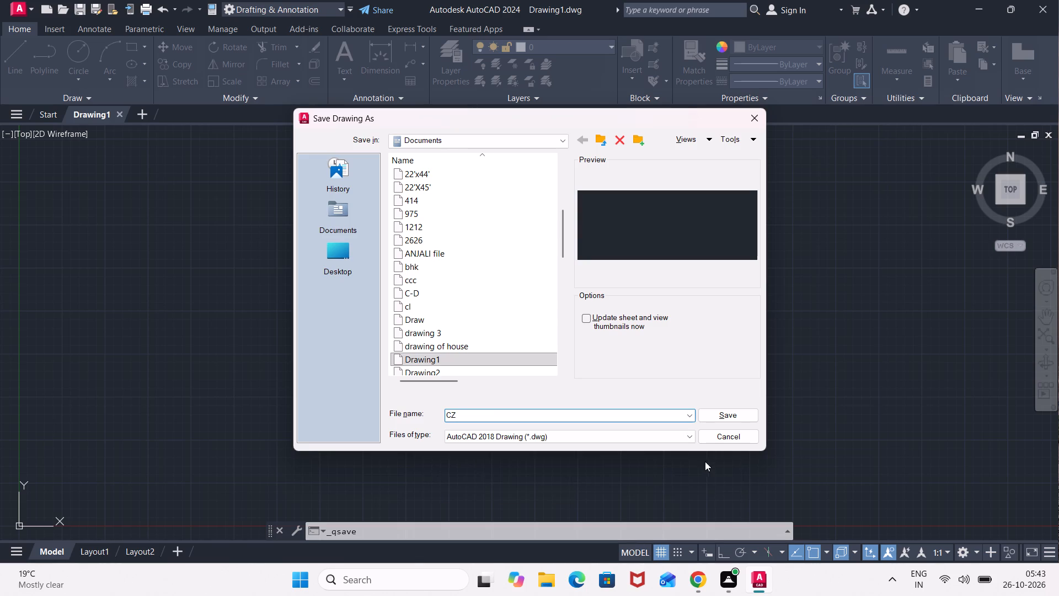
pyautogui.click(719, 414)
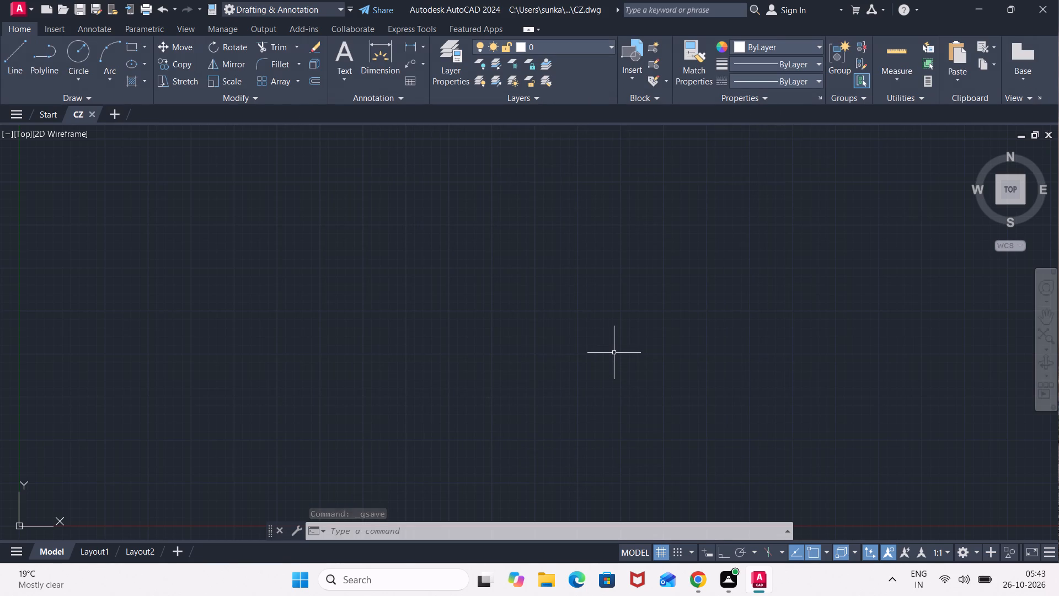
# Set the drawing's length units to Engineering with a precision of 0'-0.00".
pyautogui.write('UN')
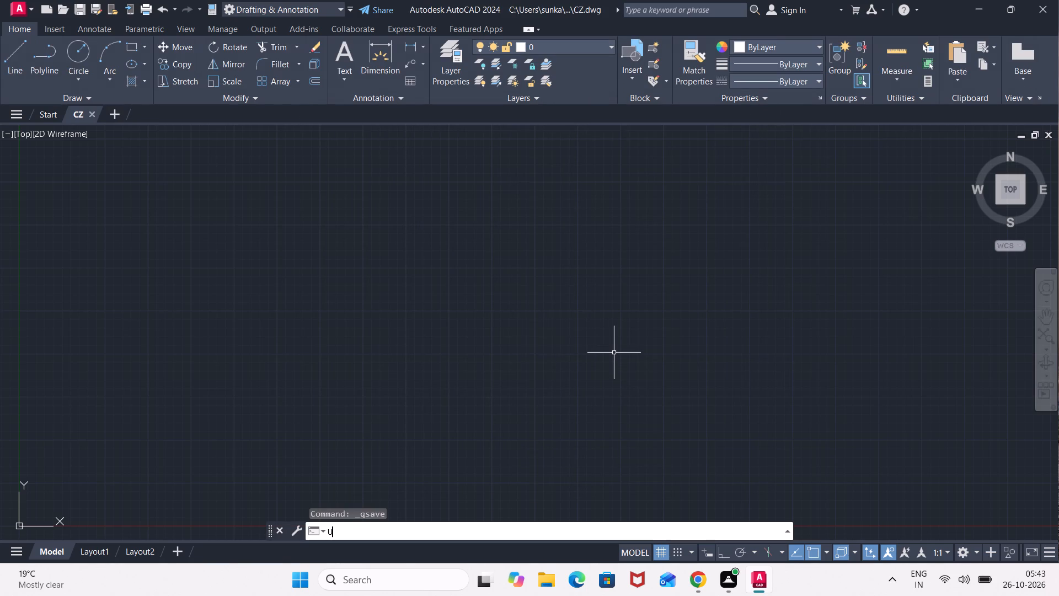
pyautogui.press('Return')
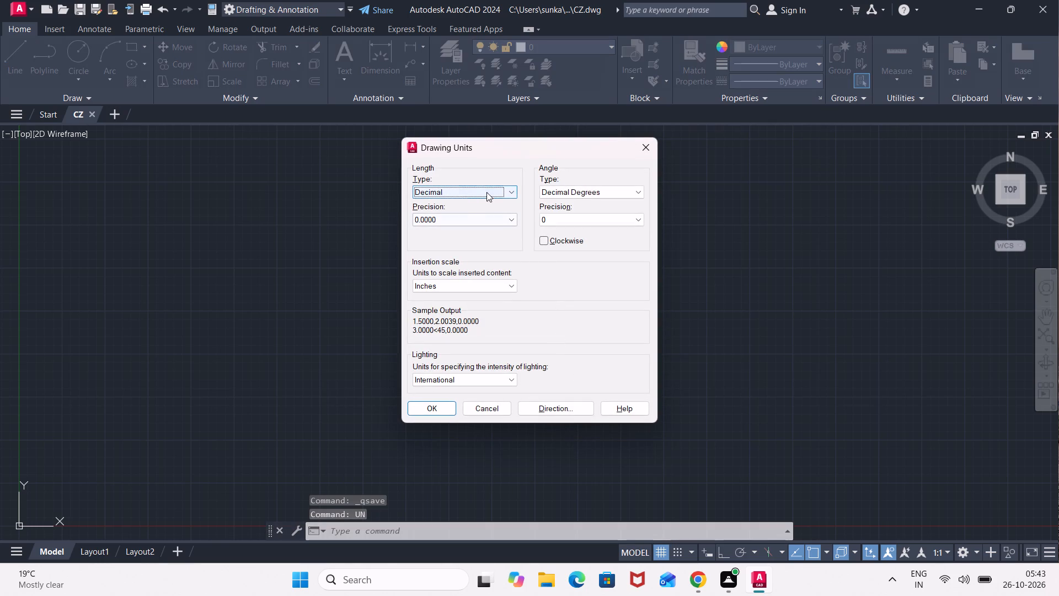
pyautogui.click(491, 193)
pyautogui.click(485, 217)
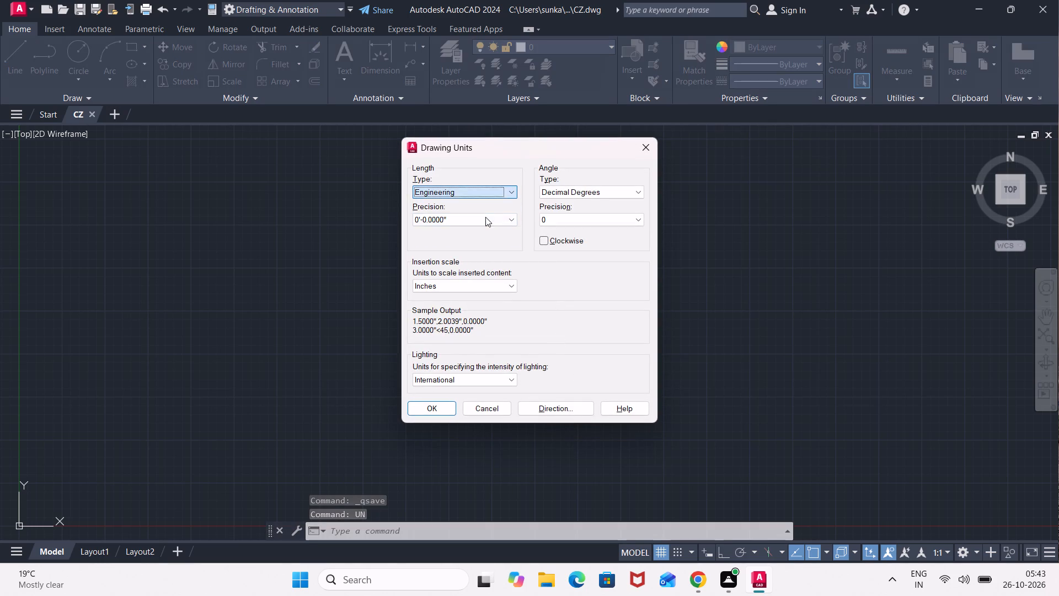
pyautogui.click(503, 221)
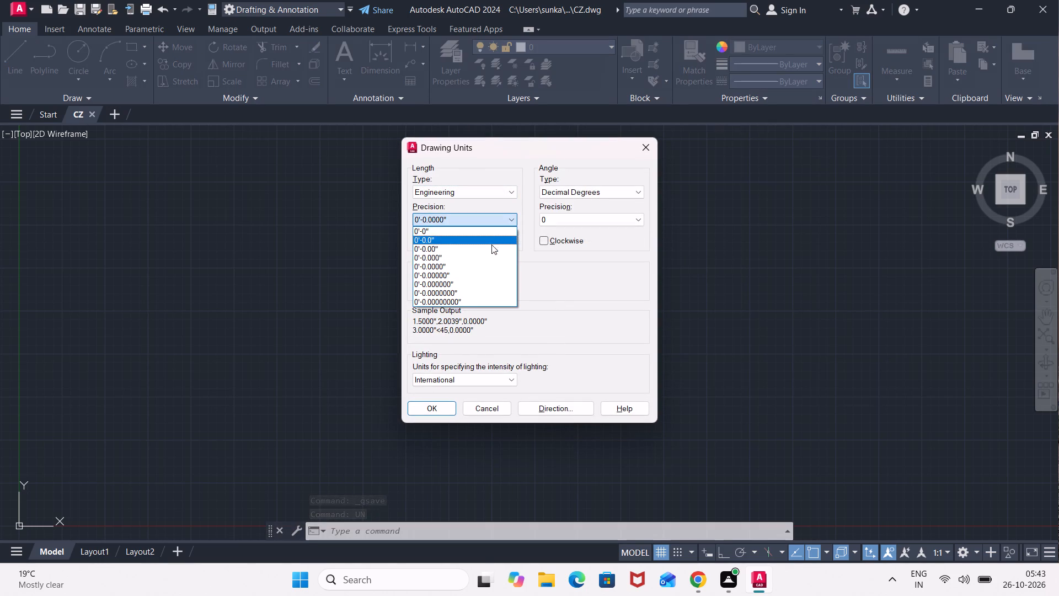
pyautogui.click(491, 244)
pyautogui.click(438, 407)
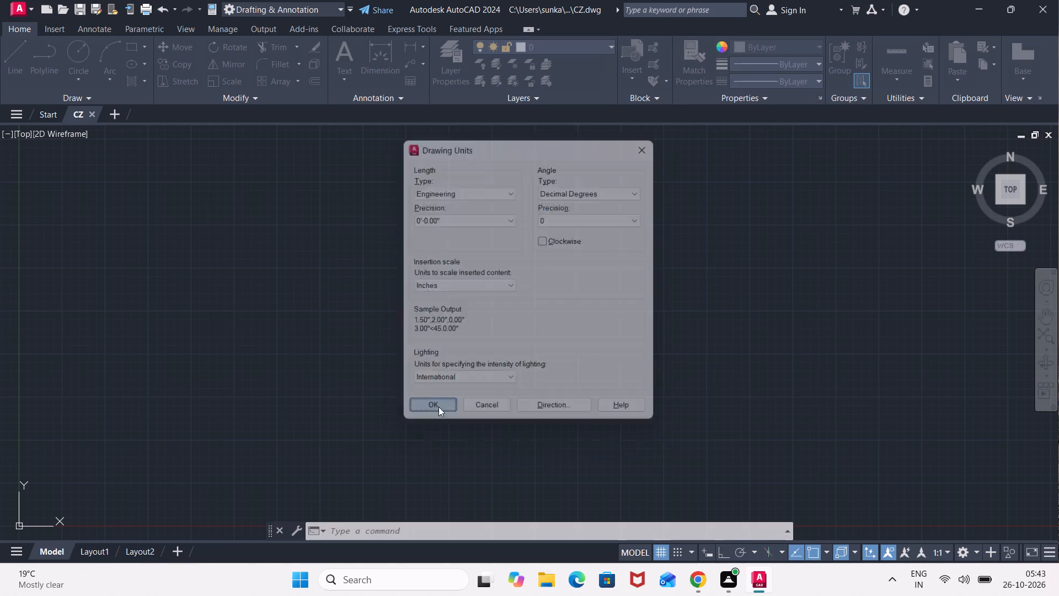
# Draw a rectangle 49'7" long and 47'6" wide, using the Dimensions option, just beside the origin.
pyautogui.scroll(-2, 410, 255)
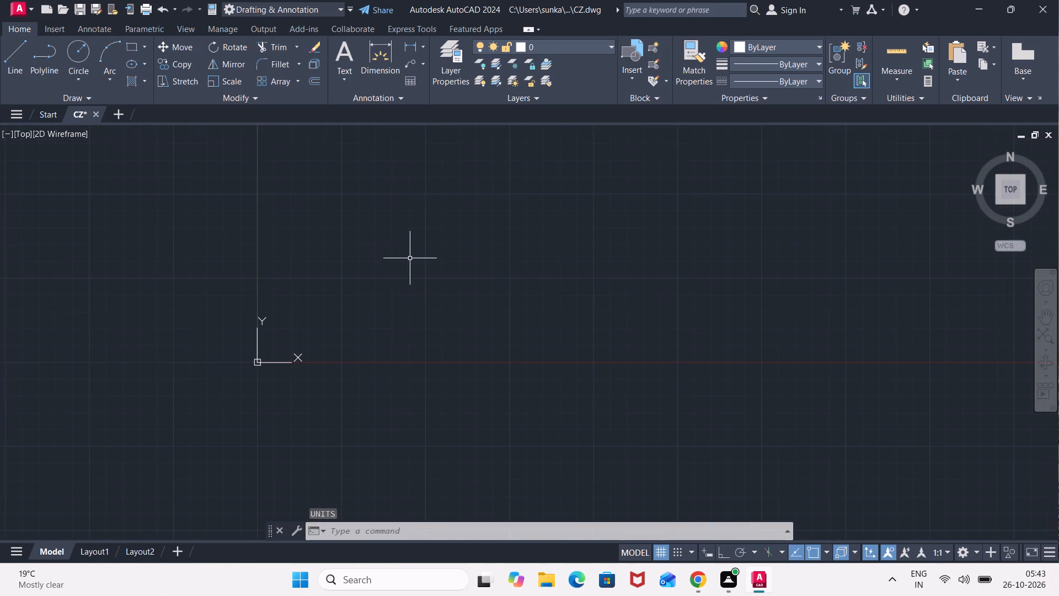
pyautogui.moveTo(397, 251); pyautogui.dragTo(398, 423, button='middle')
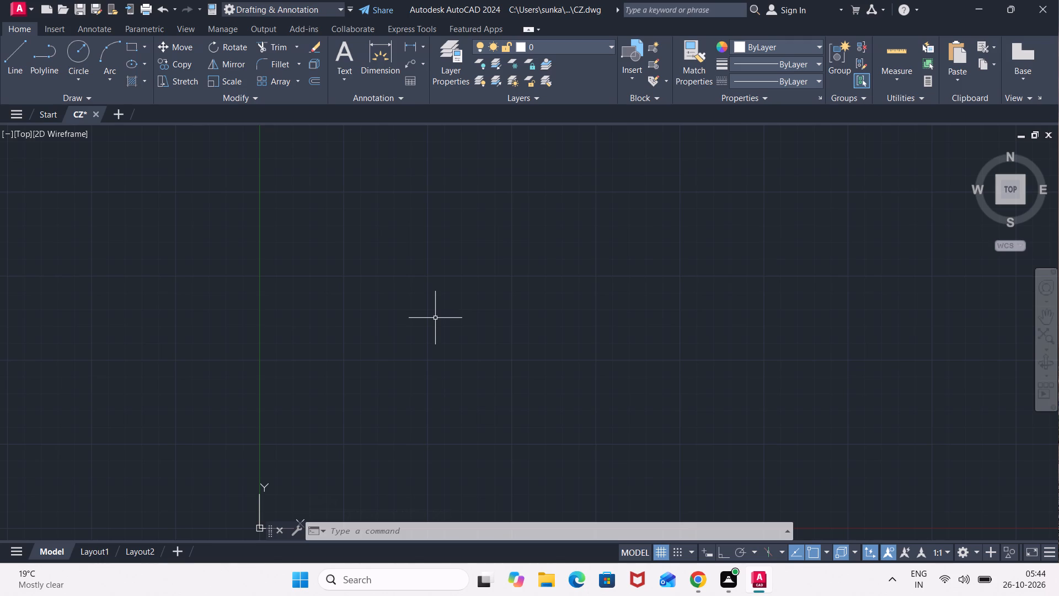
pyautogui.write('REC')
pyautogui.press('Return')
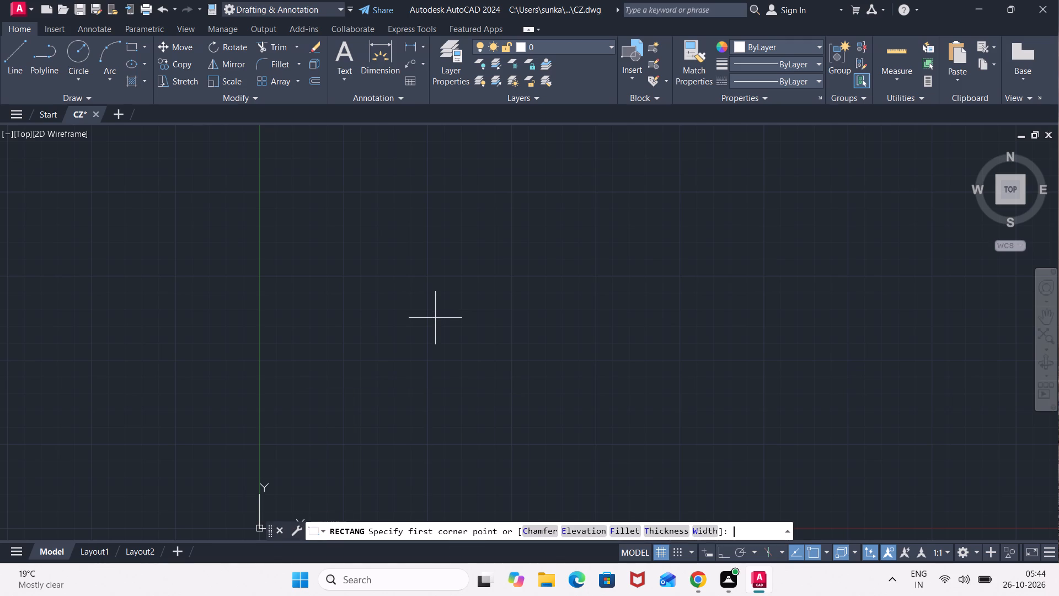
pyautogui.click(387, 215)
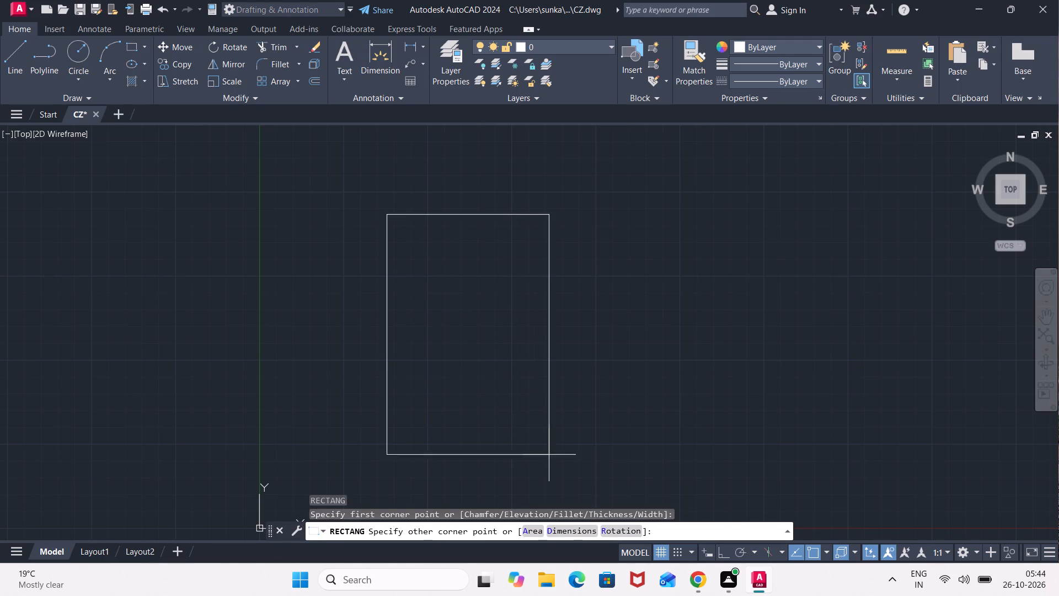
pyautogui.click(570, 530)
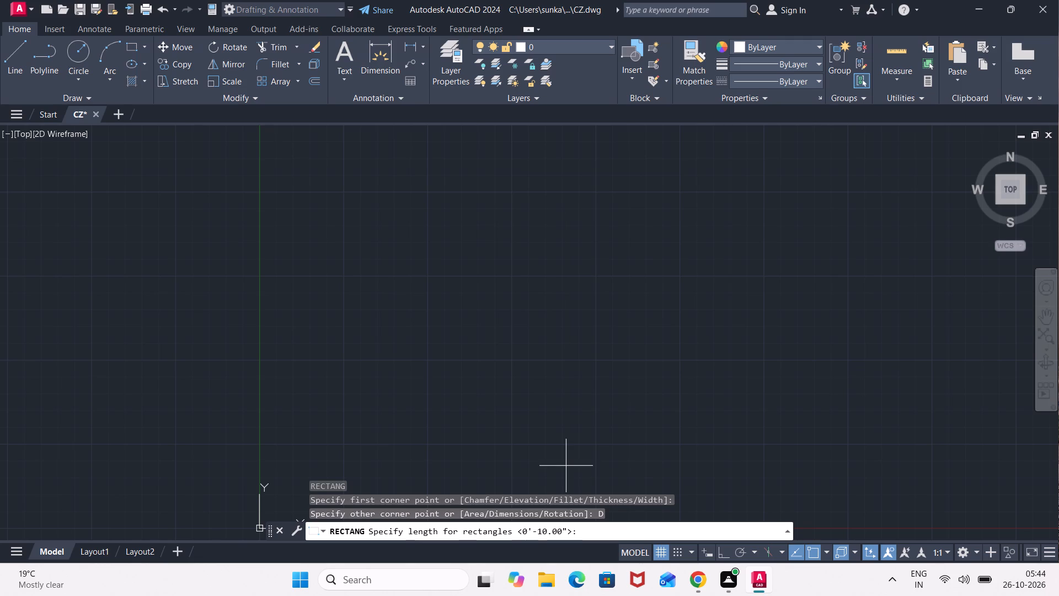
pyautogui.write('49\'7"')
pyautogui.press('Return')
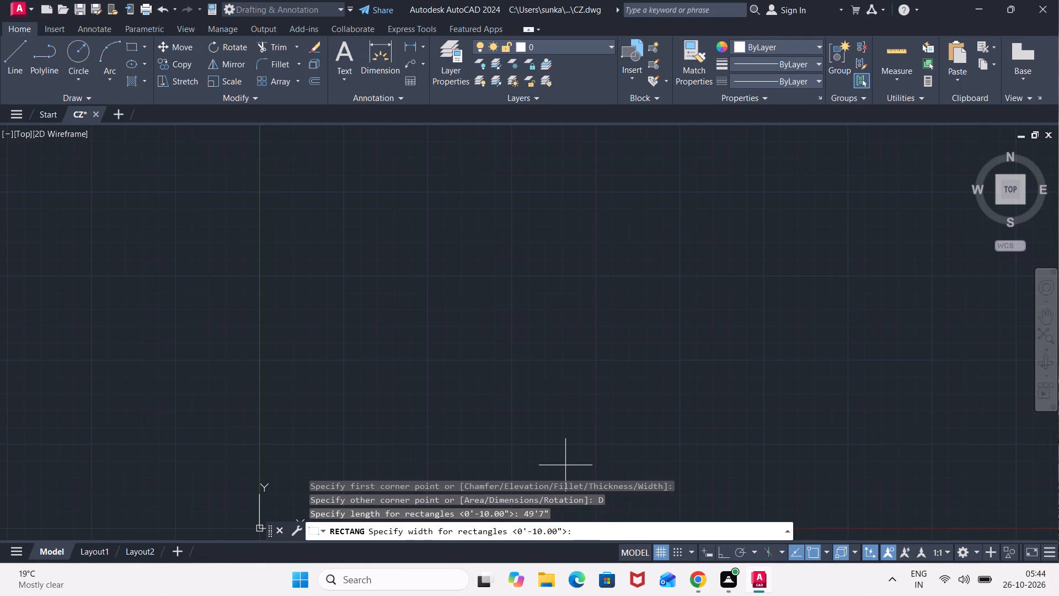
pyautogui.write('47\'6"')
pyautogui.press('Return')
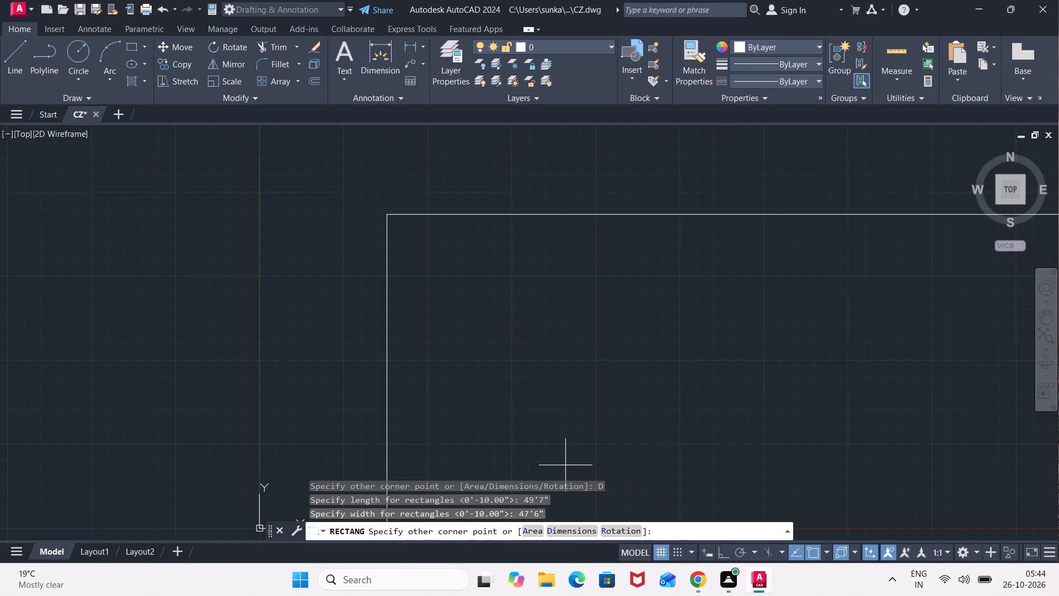
pyautogui.scroll(-3, 624, 226)
pyautogui.scroll(-5, 652, 296)
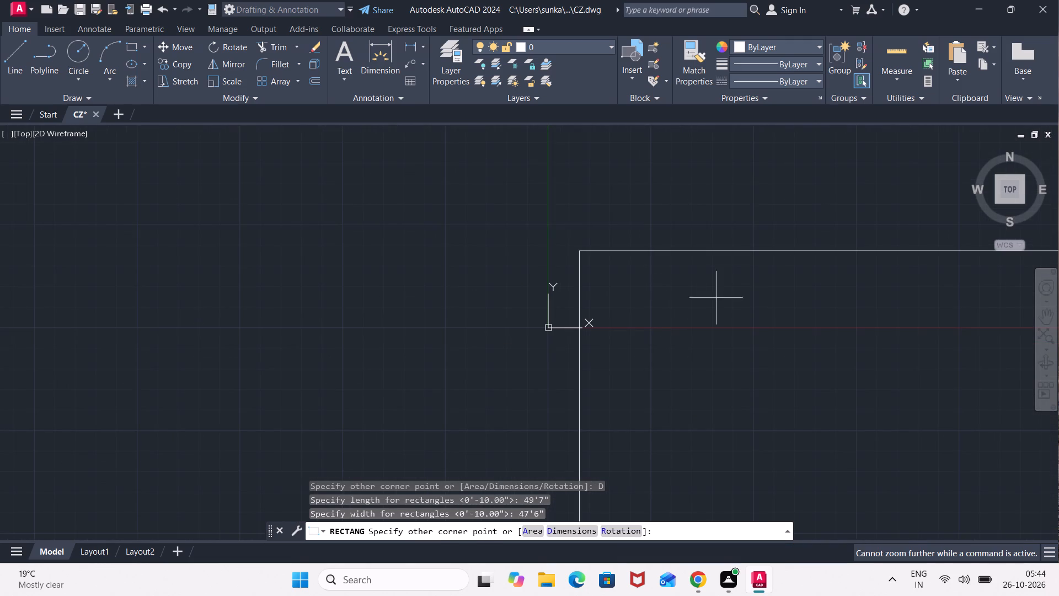
pyautogui.click(725, 211)
# Move the UCS origin well away from the rectangle, to a spot below and to its left.
pyautogui.moveTo(757, 237); pyautogui.dragTo(448, 467, button='middle')
pyautogui.scroll(-4, 610, 378)
pyautogui.moveTo(686, 354); pyautogui.dragTo(676, 343, button='middle')
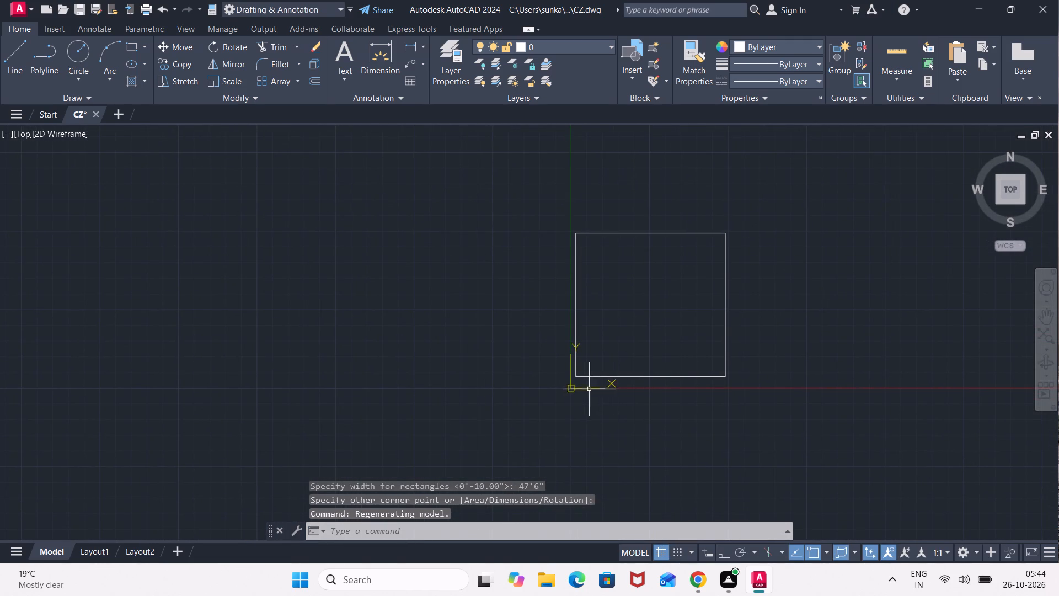
pyautogui.click(575, 389)
pyautogui.click(576, 388)
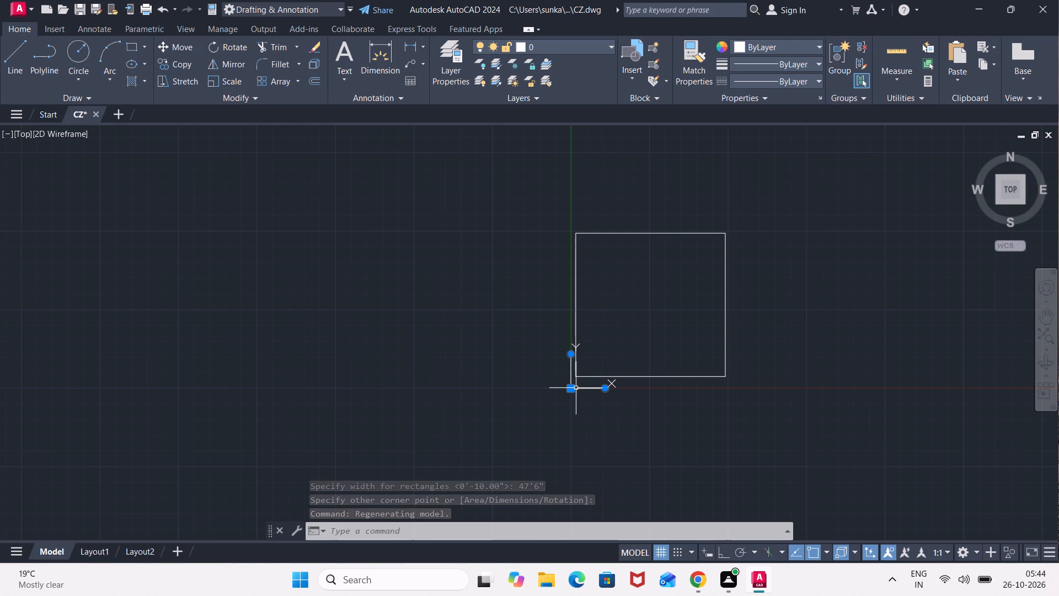
pyautogui.click(569, 389)
pyautogui.click(125, 496)
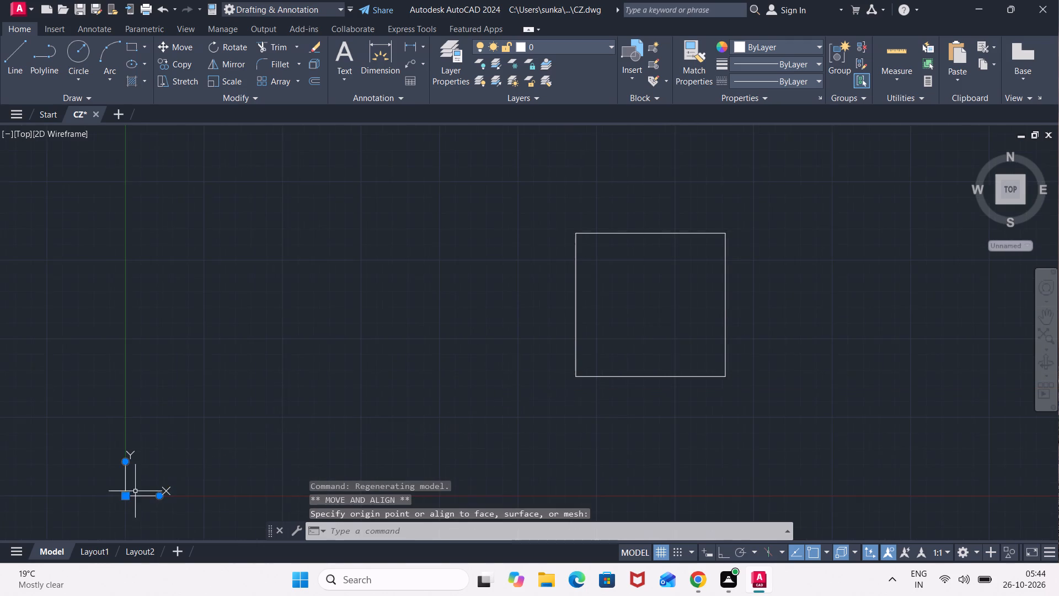
pyautogui.moveTo(665, 318); pyautogui.dragTo(514, 344, button='middle')
pyautogui.press('Escape')
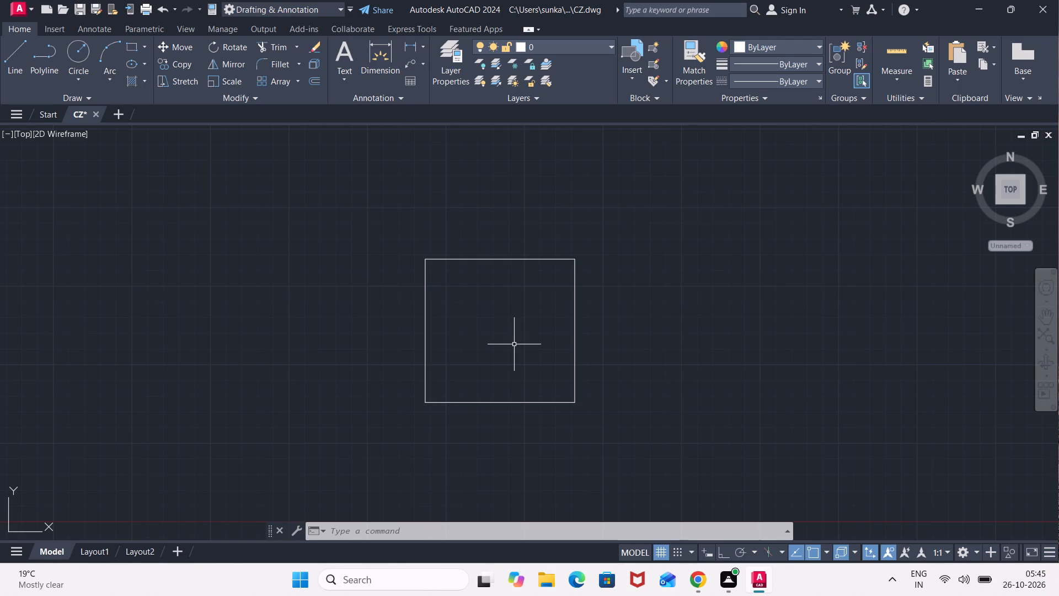
# Offset the rectangle 9" inward to form the outer wall thickness.
pyautogui.press('o')
pyautogui.press('Return')
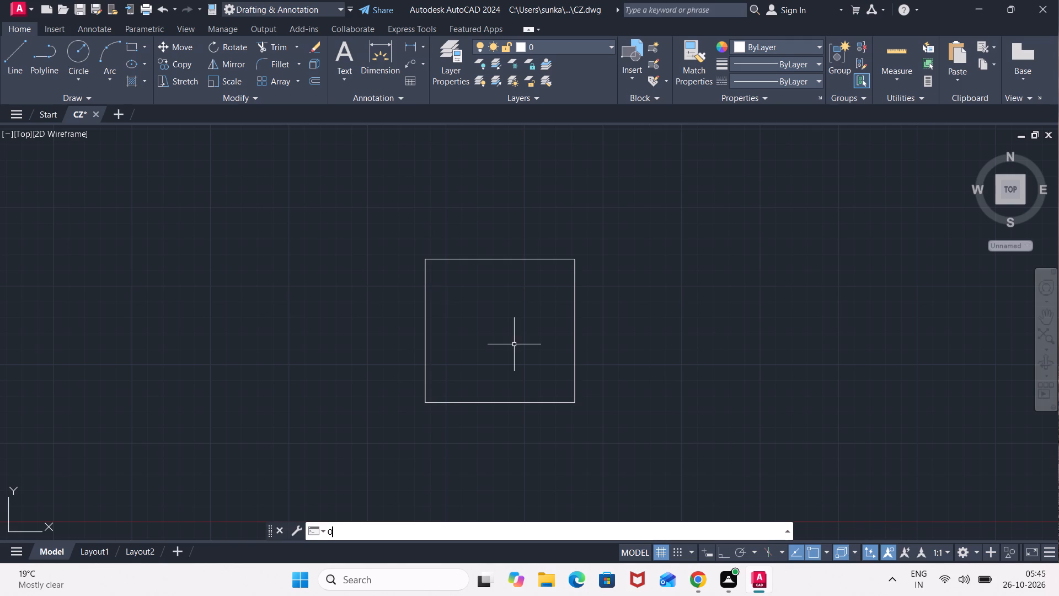
pyautogui.write('9"')
pyautogui.press('Return')
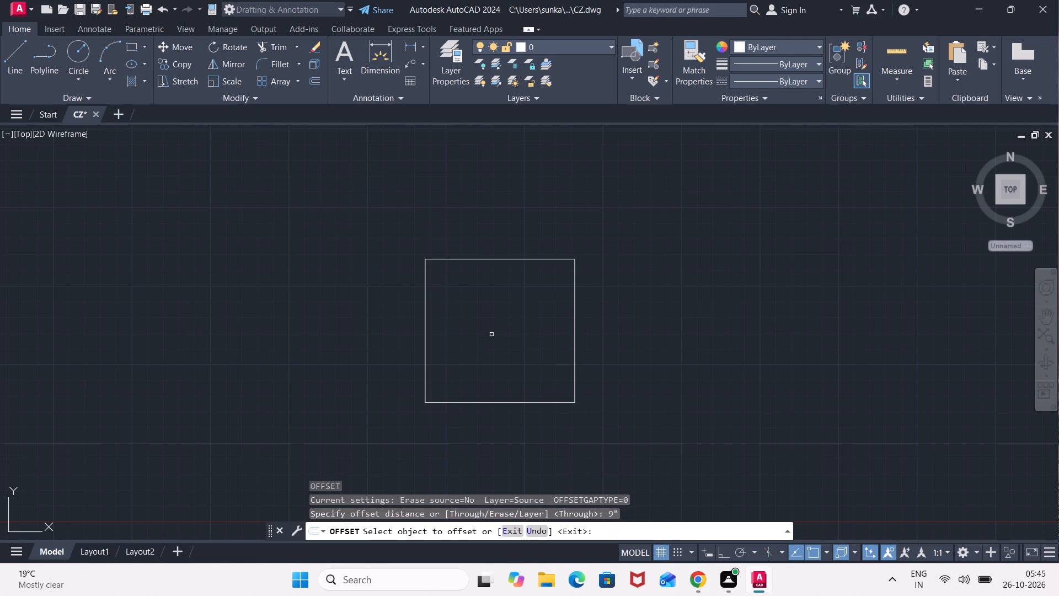
pyautogui.click(425, 348)
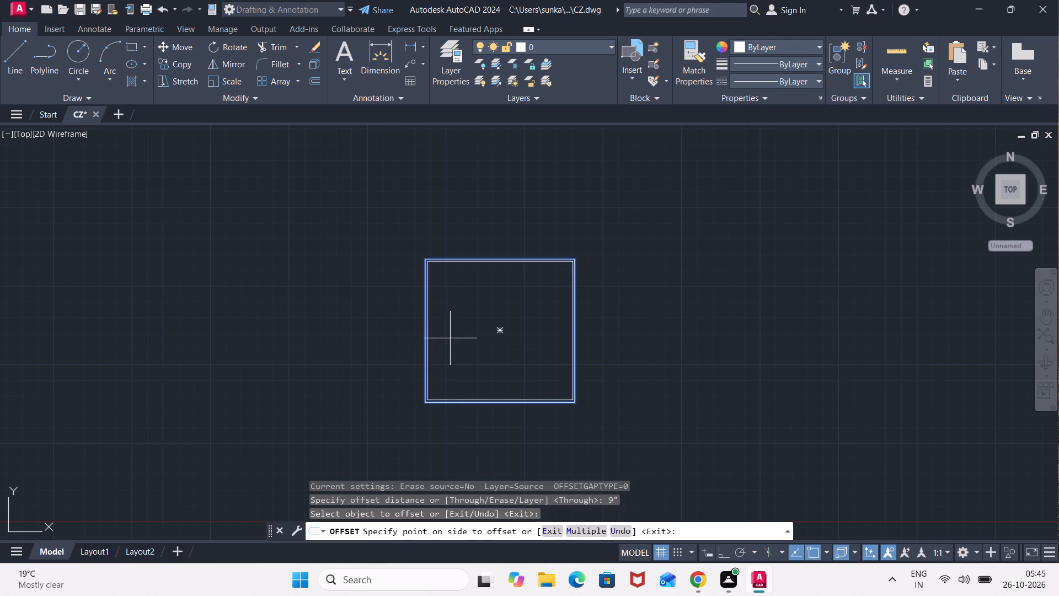
pyautogui.click(450, 338)
pyautogui.scroll(3, 450, 330)
pyautogui.scroll(-3, 450, 330)
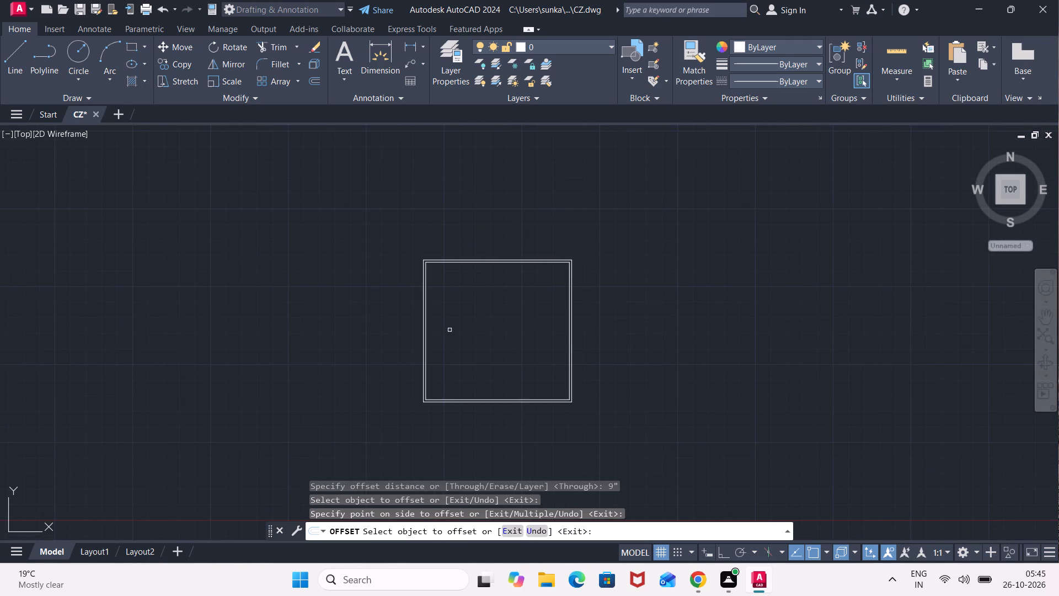
pyautogui.press('Escape')
# Explode the inner offset rectangle into separate lines.
pyautogui.scroll(2, 450, 330)
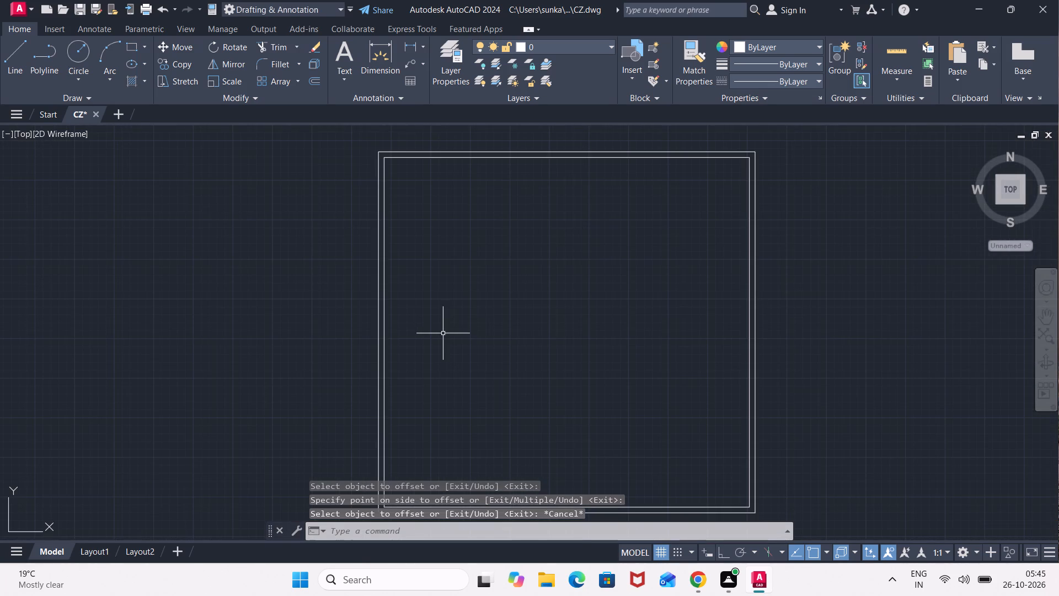
pyautogui.moveTo(442, 334); pyautogui.dragTo(357, 320, button='middle')
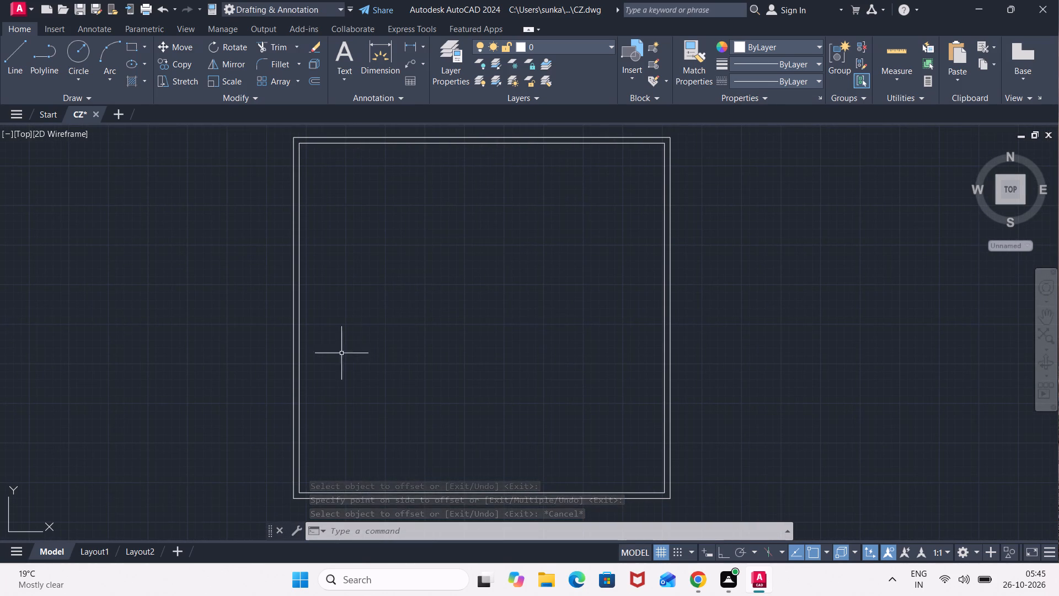
pyautogui.click(301, 392)
pyautogui.press('x')
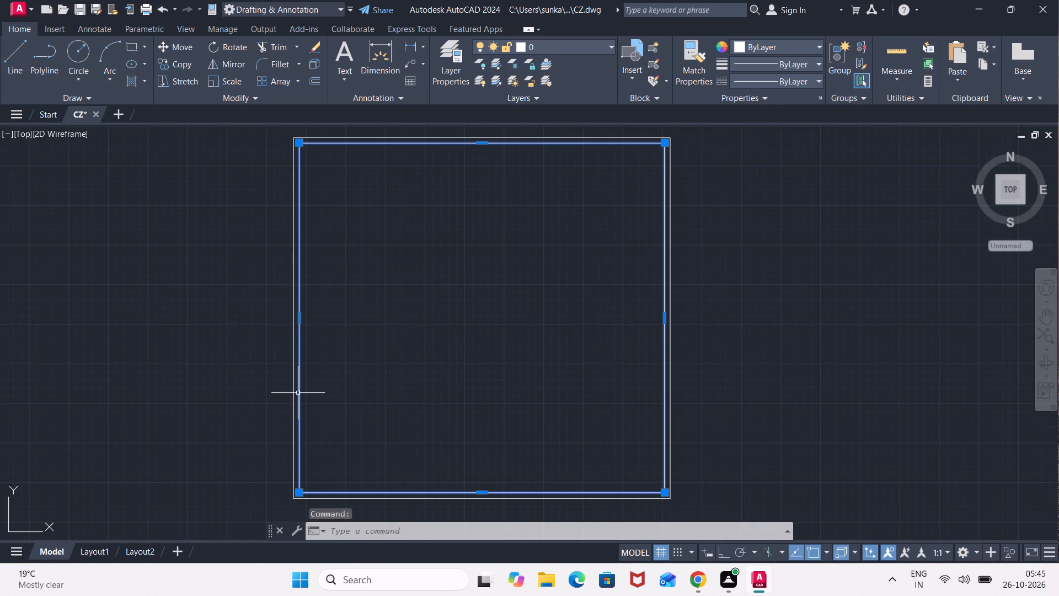
pyautogui.press('Return')
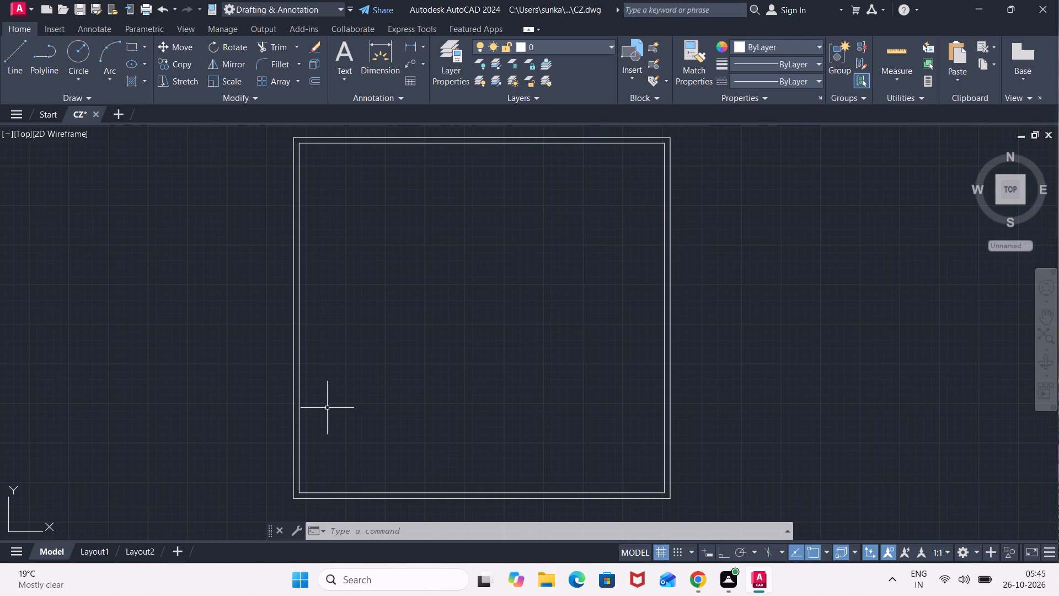
# Delete the right vertical line of the inner wall outline.
pyautogui.click(663, 392)
pyautogui.press('Delete')
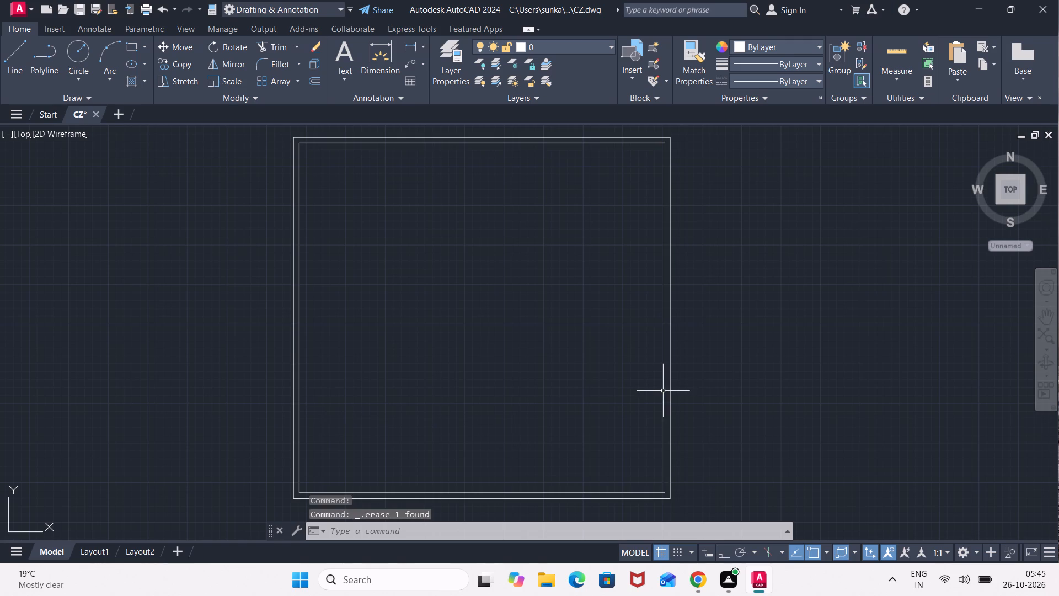
# Stretch the right end of the inner top wall line to meet the outer right wall line.
pyautogui.scroll(2, 661, 147)
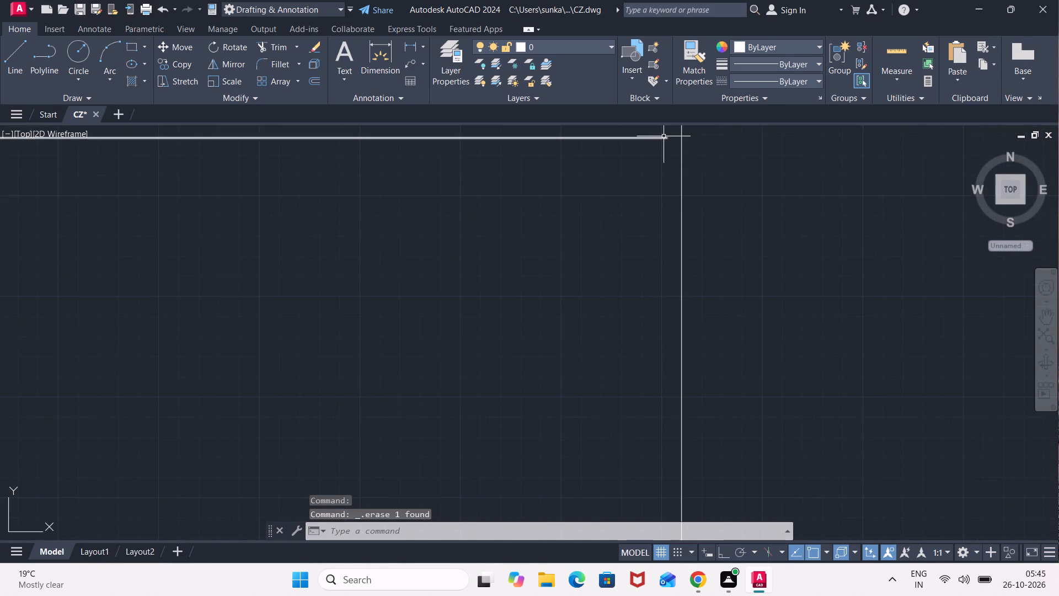
pyautogui.click(664, 136)
pyautogui.click(664, 136)
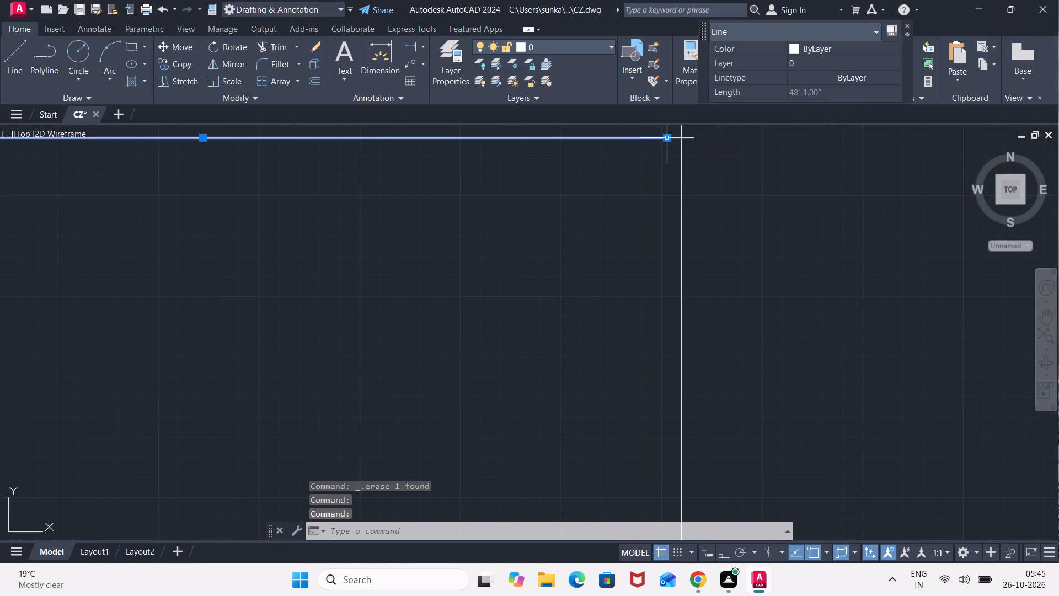
pyautogui.click(667, 140)
pyautogui.click(678, 138)
# Stretch the right end of the inner bottom wall line to meet the outer right wall line.
pyautogui.scroll(-3, 646, 263)
pyautogui.moveTo(617, 343); pyautogui.dragTo(582, 190, button='middle')
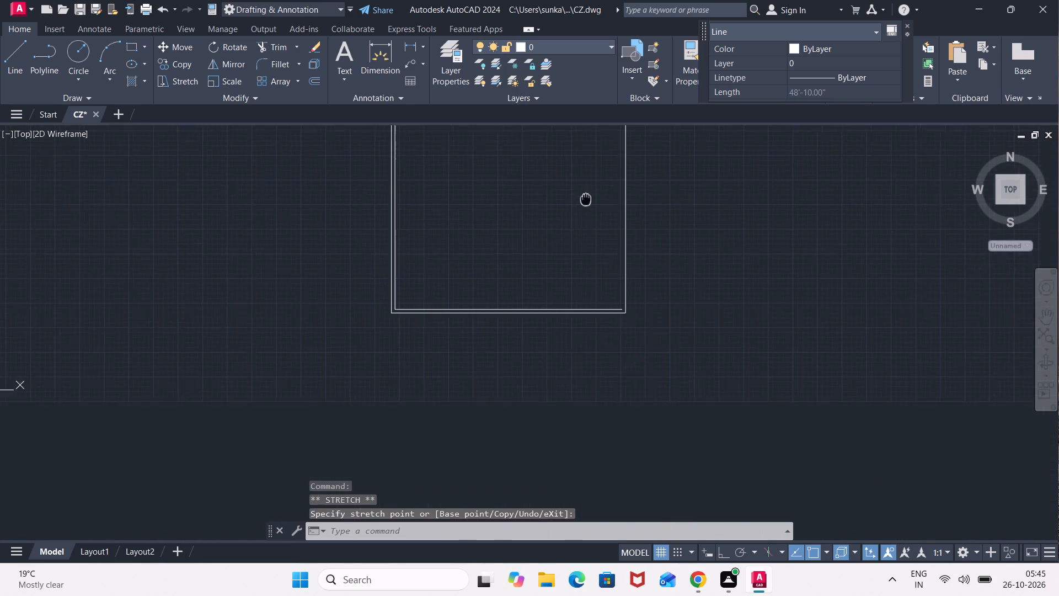
pyautogui.moveTo(582, 190); pyautogui.dragTo(579, 184, button='middle')
pyautogui.scroll(2, 595, 308)
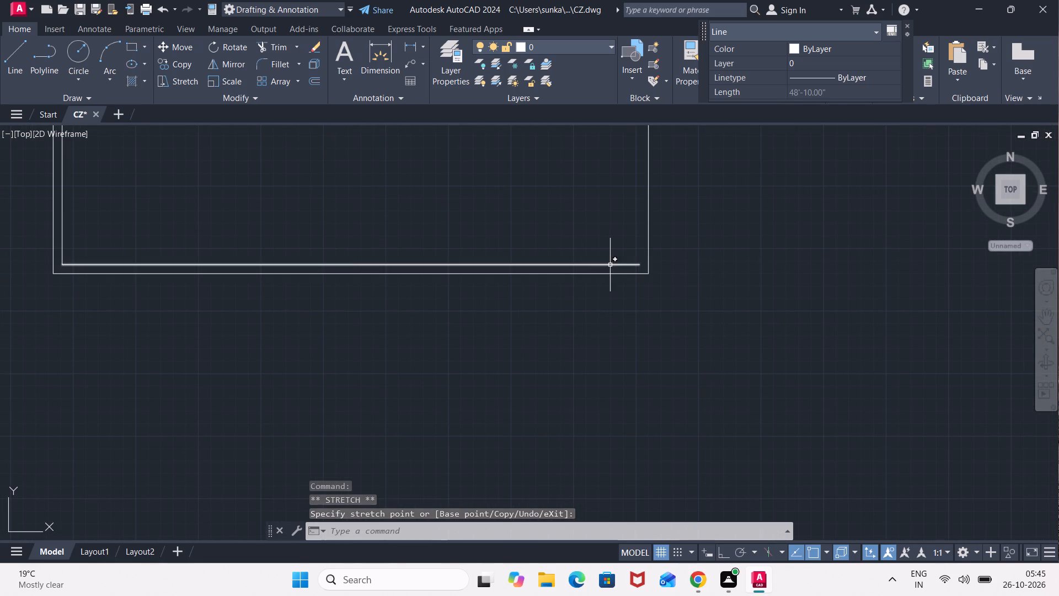
pyautogui.click(610, 265)
pyautogui.click(638, 263)
pyautogui.click(648, 265)
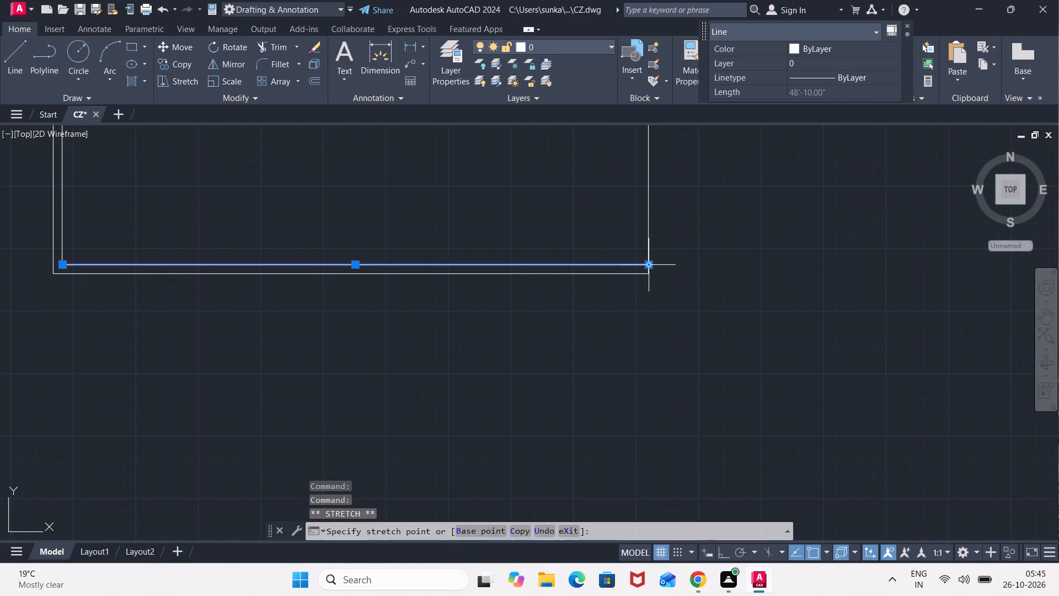
pyautogui.press('Escape')
# Explode the outer wall rectangle into separate lines.
pyautogui.scroll(-2, 610, 231)
pyautogui.moveTo(611, 210); pyautogui.dragTo(605, 286, button='middle')
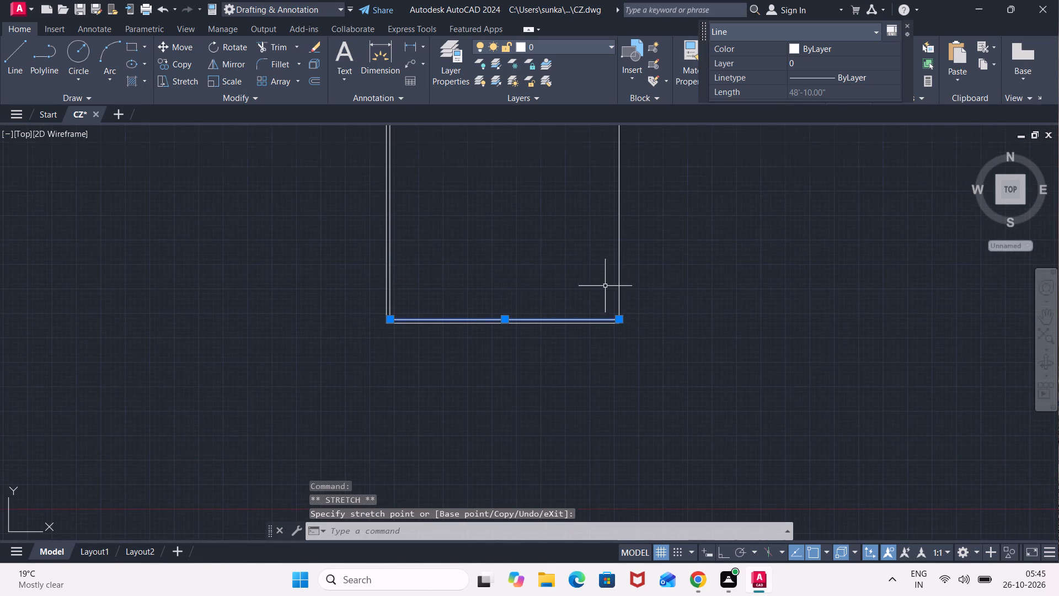
pyautogui.click(618, 280)
pyautogui.press('x')
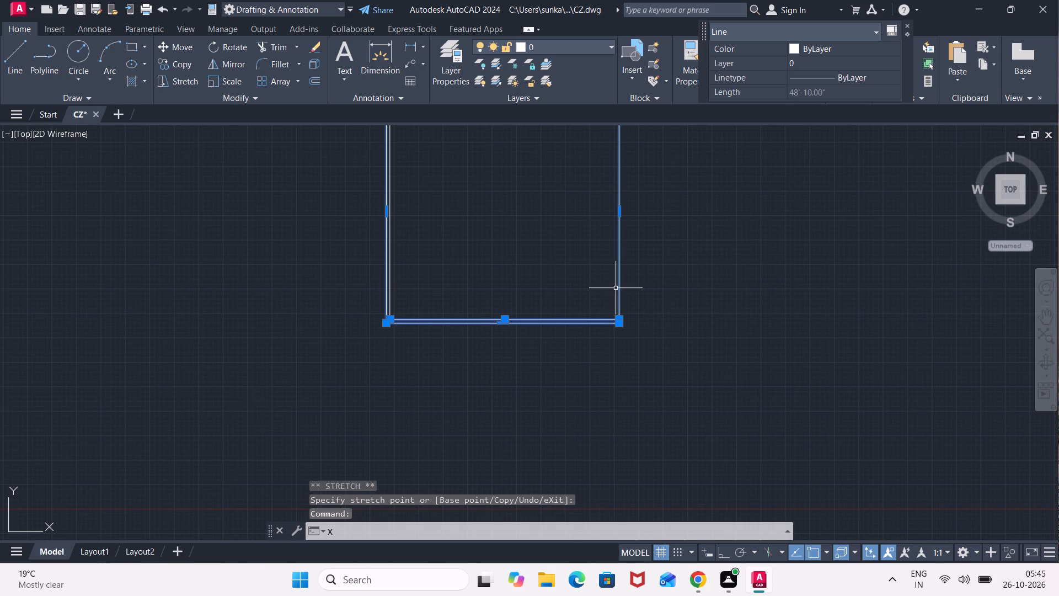
pyautogui.press('Return')
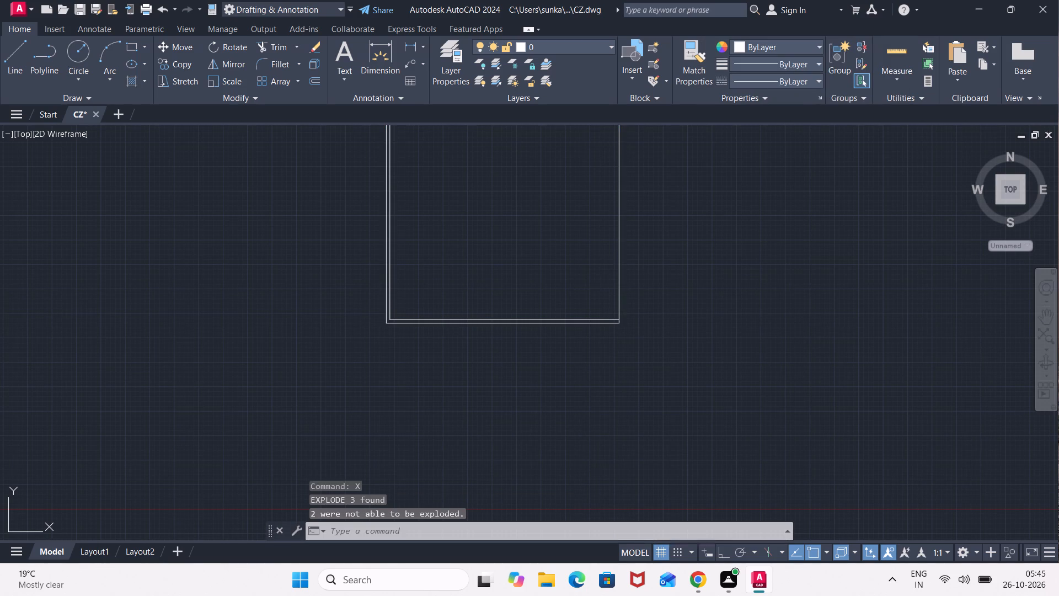
# Offset the outer right wall line 13'9" into the building to place the first vertical partition line.
pyautogui.moveTo(576, 227); pyautogui.dragTo(574, 359, button='middle')
pyautogui.scroll(1, 577, 337)
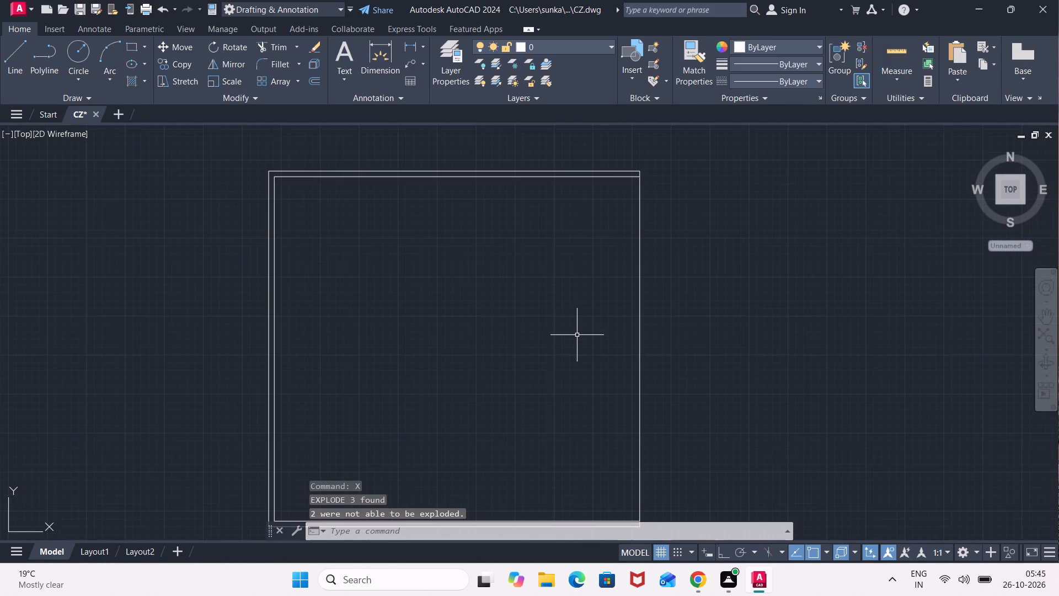
pyautogui.press('o')
pyautogui.press('Return')
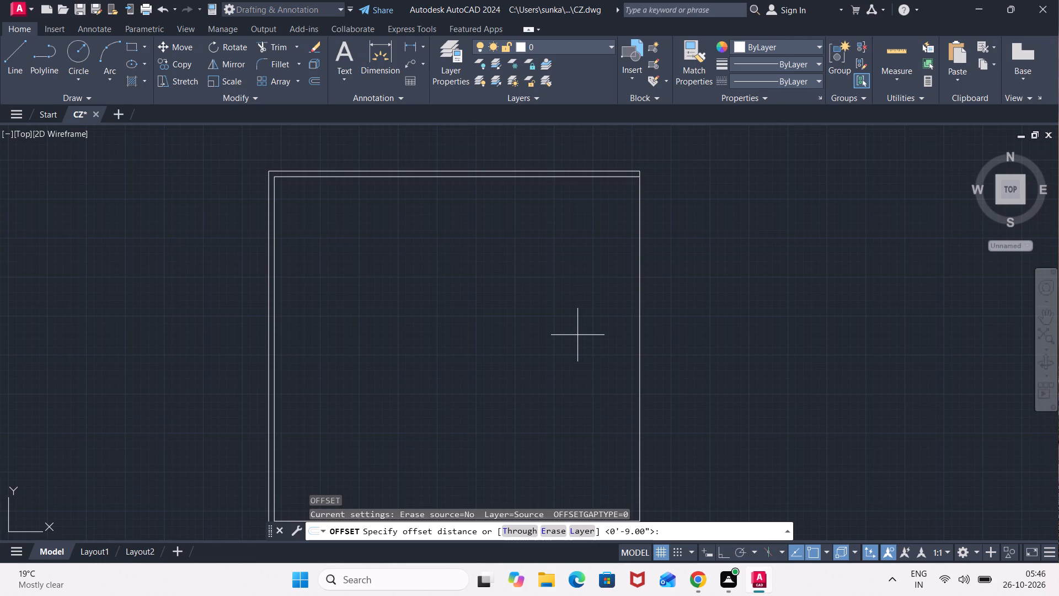
pyautogui.write('13\'9"')
pyautogui.press('Return')
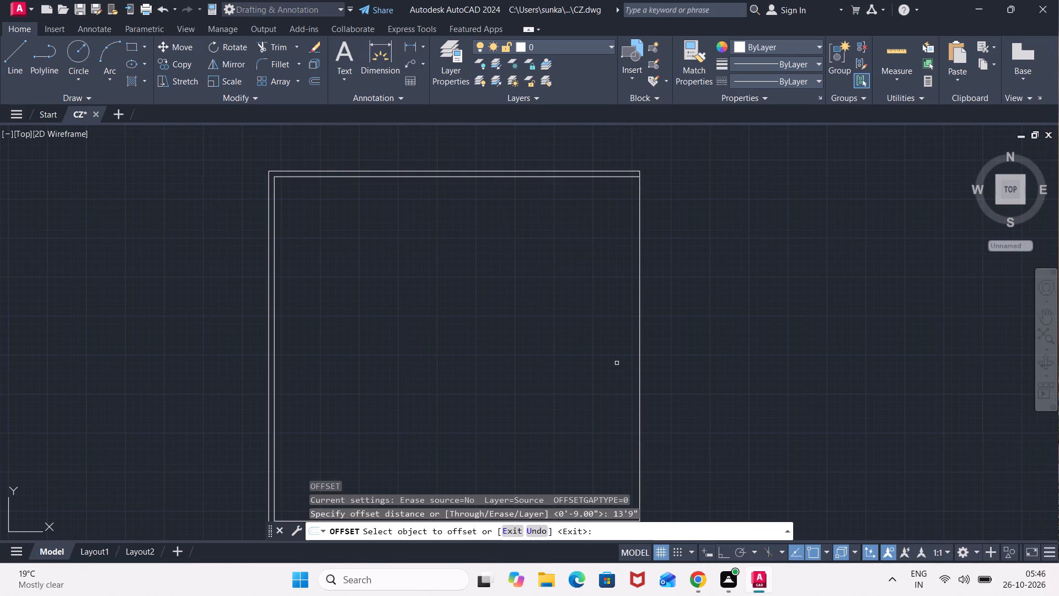
pyautogui.click(641, 374)
pyautogui.click(531, 381)
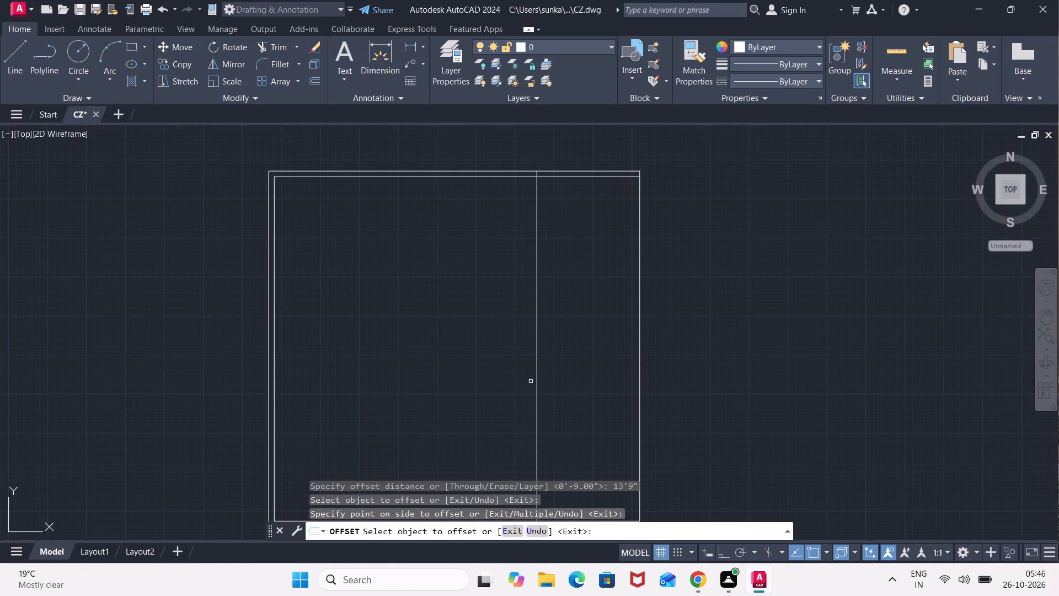
pyautogui.press('space')
# Offset the first vertical partition line 4.5" to its left to give the partition its thickness.
pyautogui.press('space')
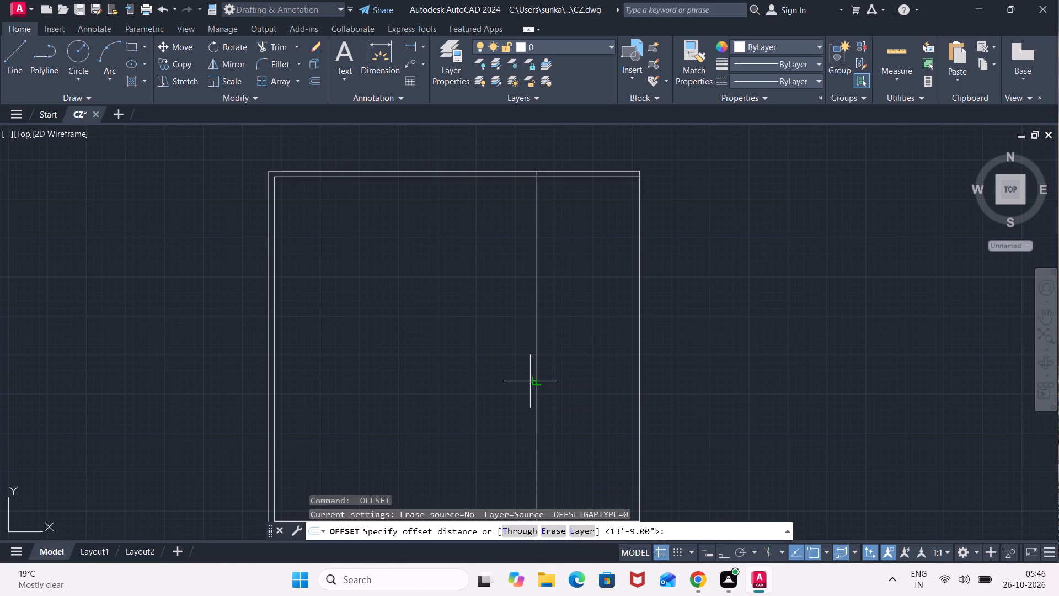
pyautogui.write('4.5"')
pyautogui.press('Return')
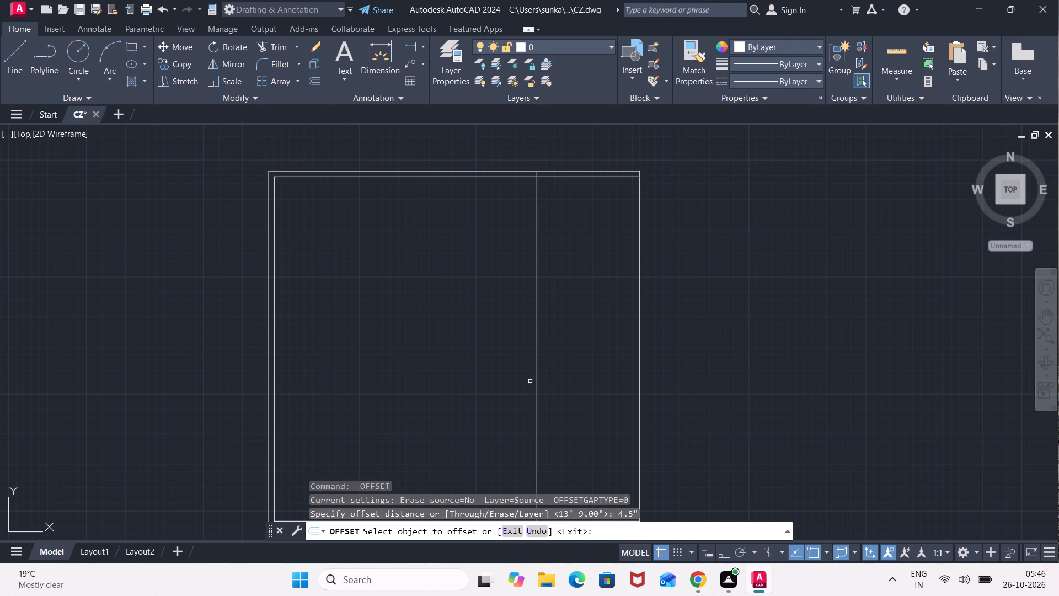
pyautogui.click(536, 377)
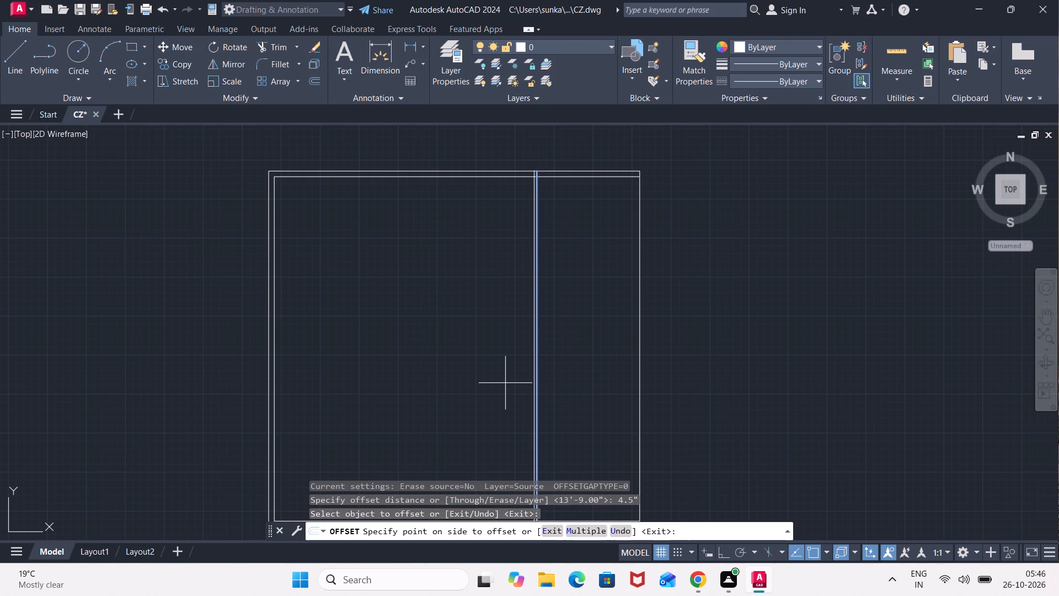
pyautogui.click(505, 383)
pyautogui.scroll(3, 530, 365)
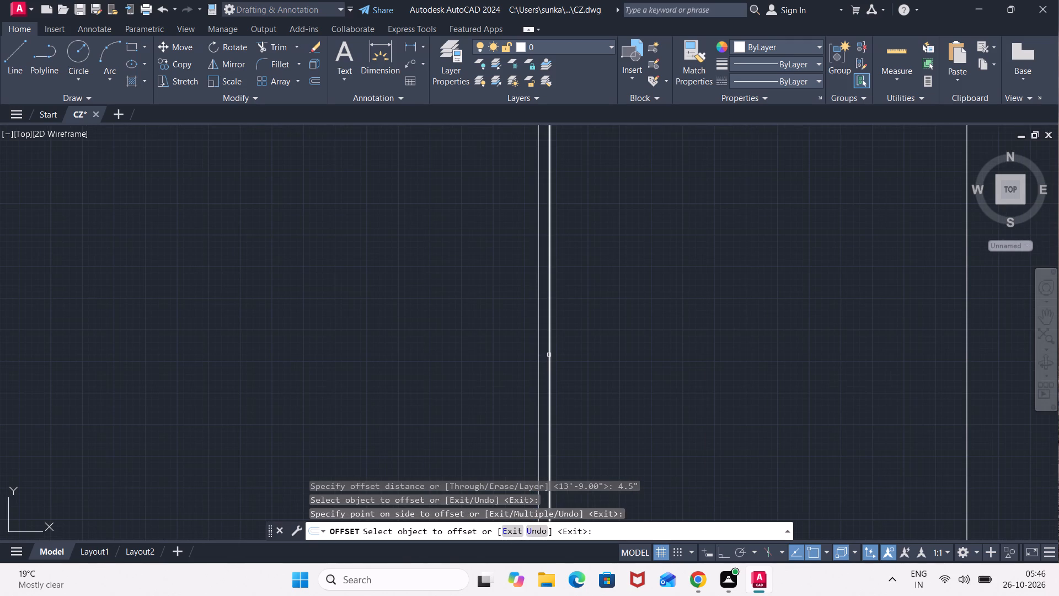
pyautogui.moveTo(549, 355); pyautogui.dragTo(525, 385, button='middle')
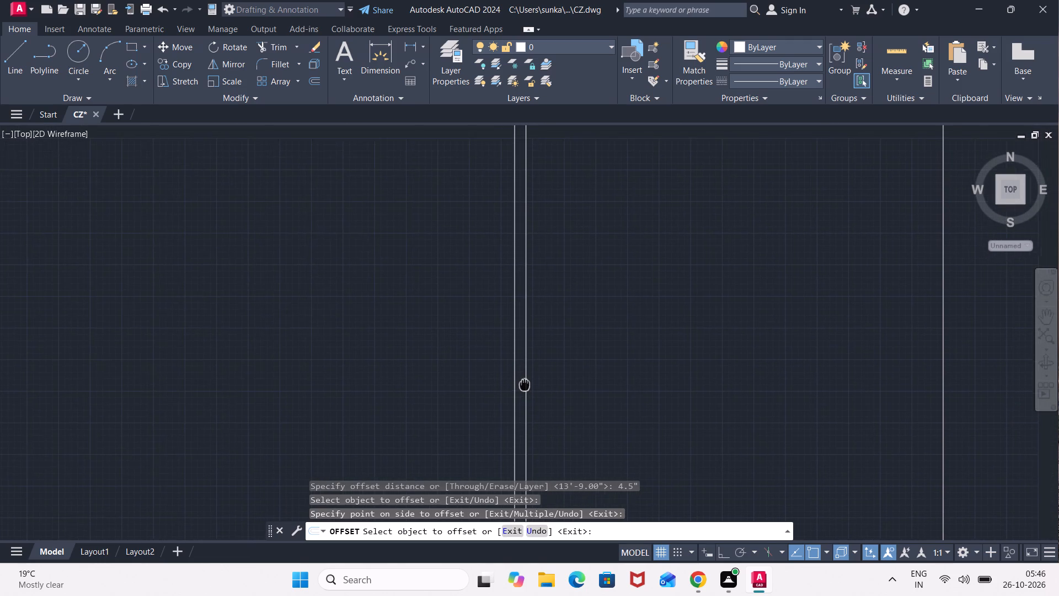
pyautogui.moveTo(525, 385); pyautogui.dragTo(523, 386, button='middle')
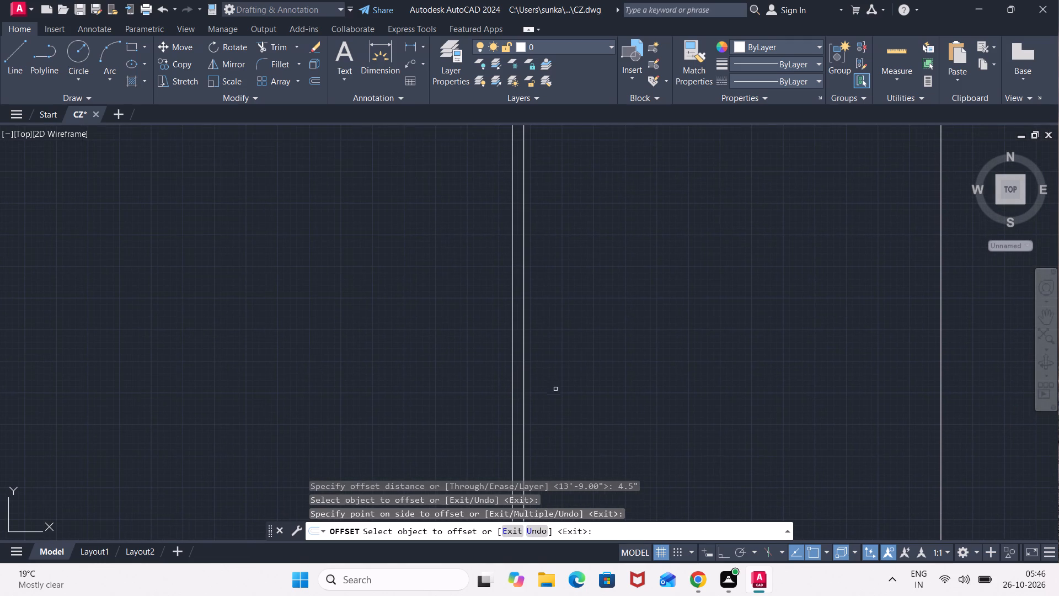
pyautogui.scroll(2, 571, 376)
pyautogui.scroll(-6, 551, 393)
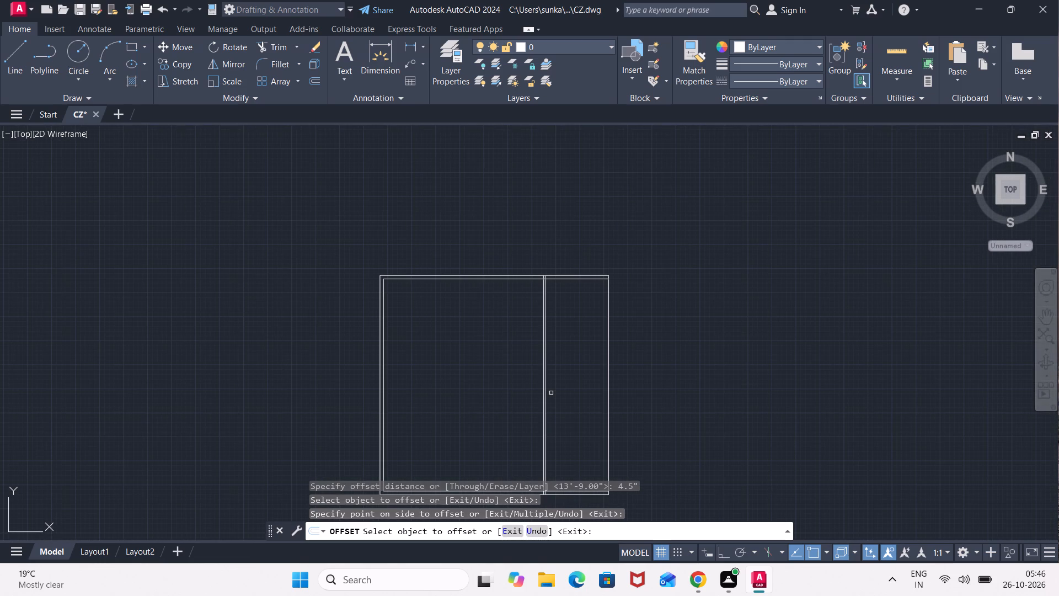
pyautogui.press('space')
# Offset the left face of the first partition 10'4" to the left to place a second partition line.
pyautogui.press('space')
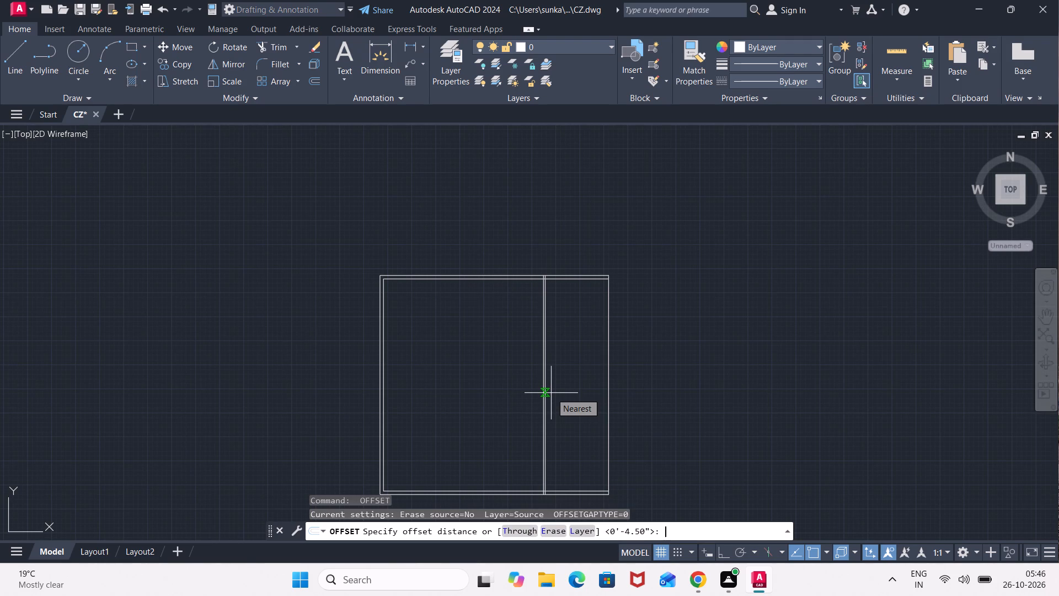
pyautogui.write("10'")
pyautogui.write('4"')
pyautogui.press('Return')
pyautogui.scroll(2, 551, 393)
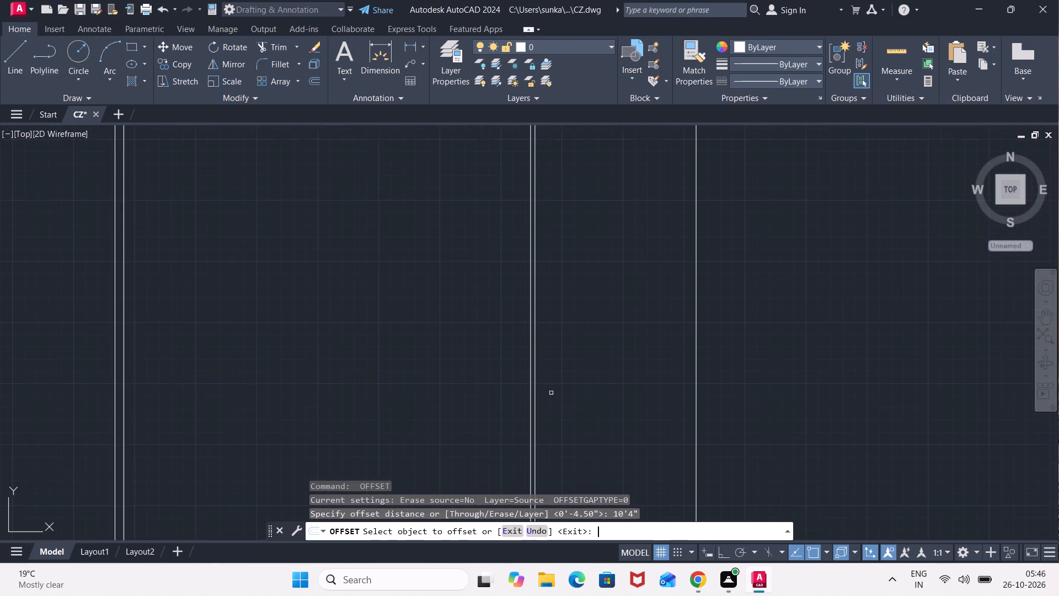
pyautogui.click(529, 390)
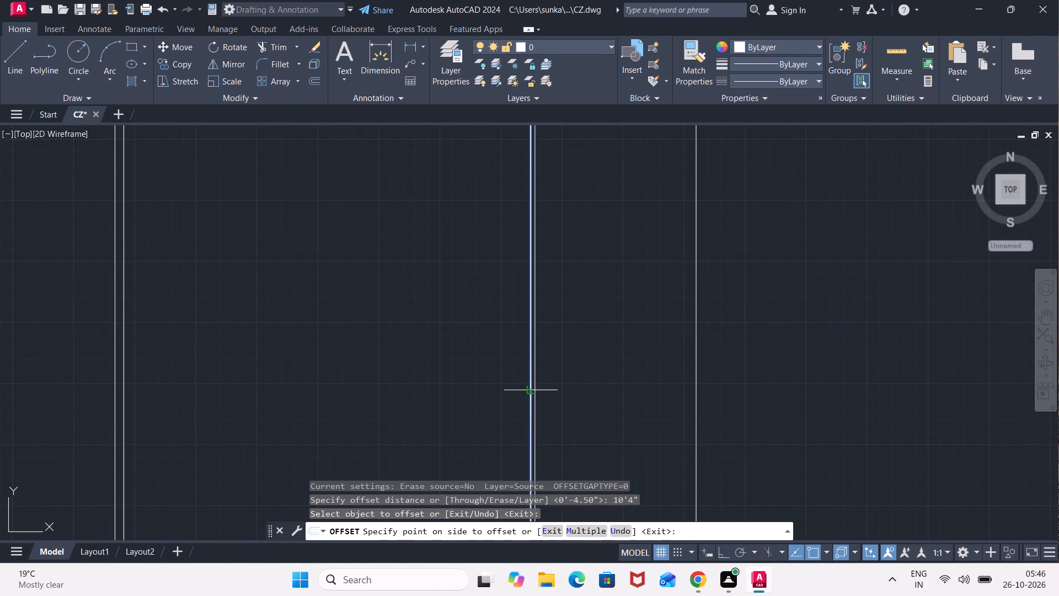
pyautogui.click(382, 402)
pyautogui.press('space')
# Offset the second partition line 4.5" to its left to give that partition its thickness.
pyautogui.press('space')
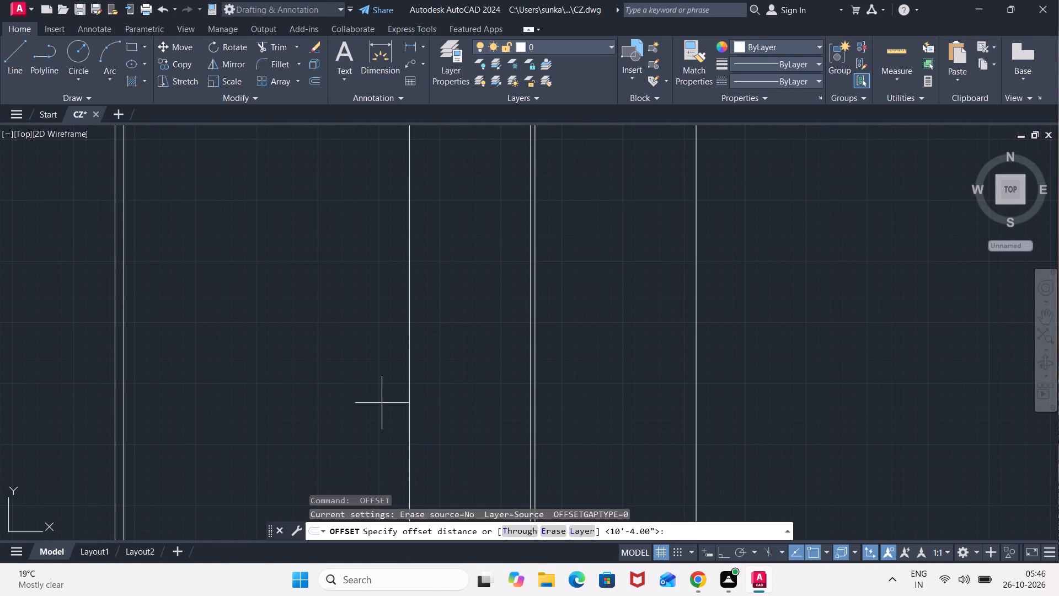
pyautogui.write('4.5"')
pyautogui.press('Return')
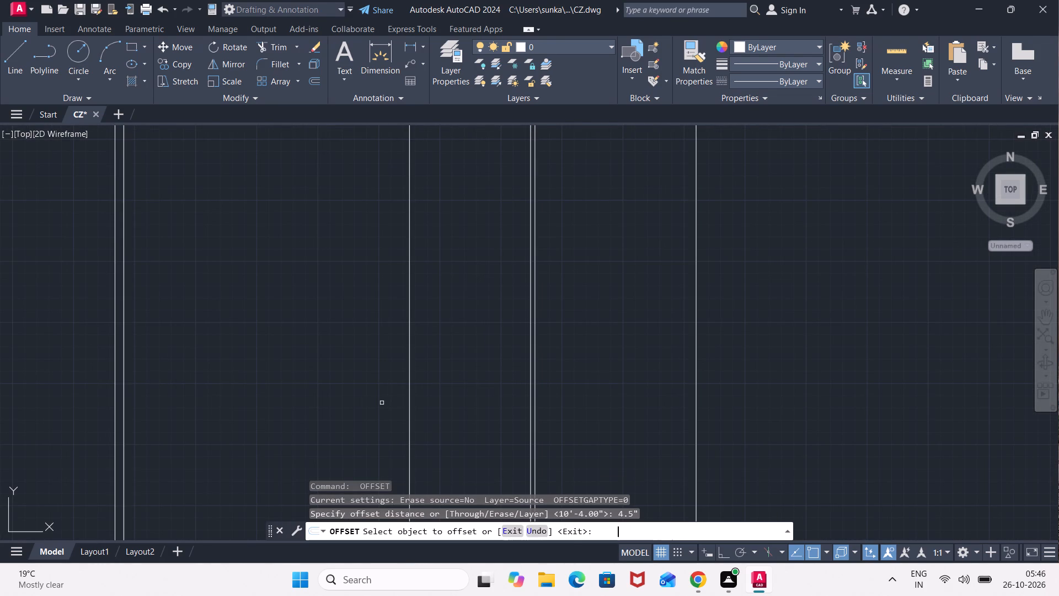
pyautogui.click(410, 386)
pyautogui.click(386, 392)
# Set the current object colour to yellow 248,215,49 and leave the Offset command.
pyautogui.scroll(-2, 388, 392)
pyautogui.moveTo(370, 399); pyautogui.dragTo(454, 368, button='middle')
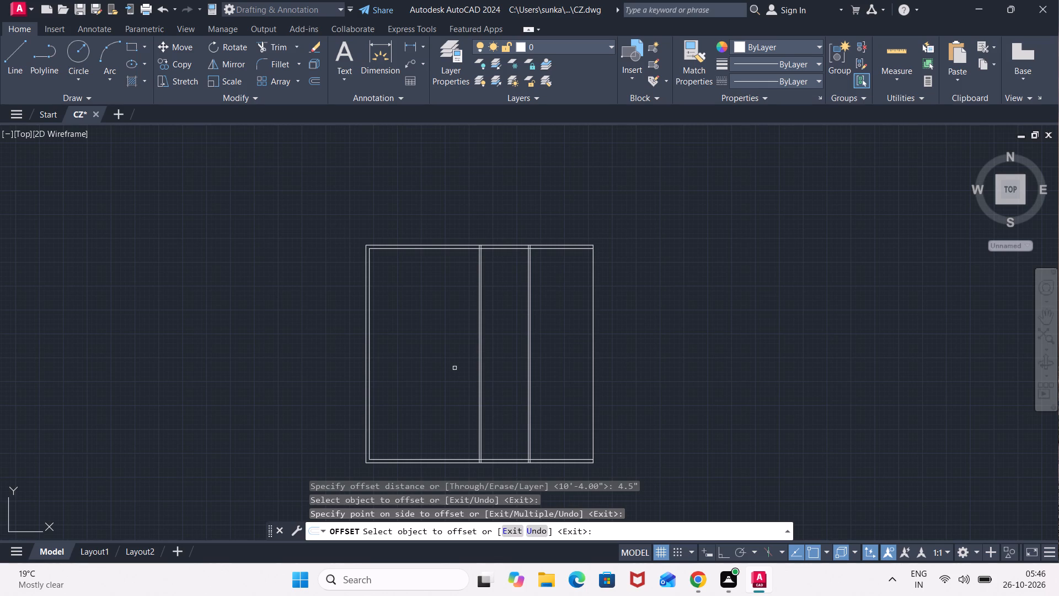
pyautogui.scroll(1, 509, 350)
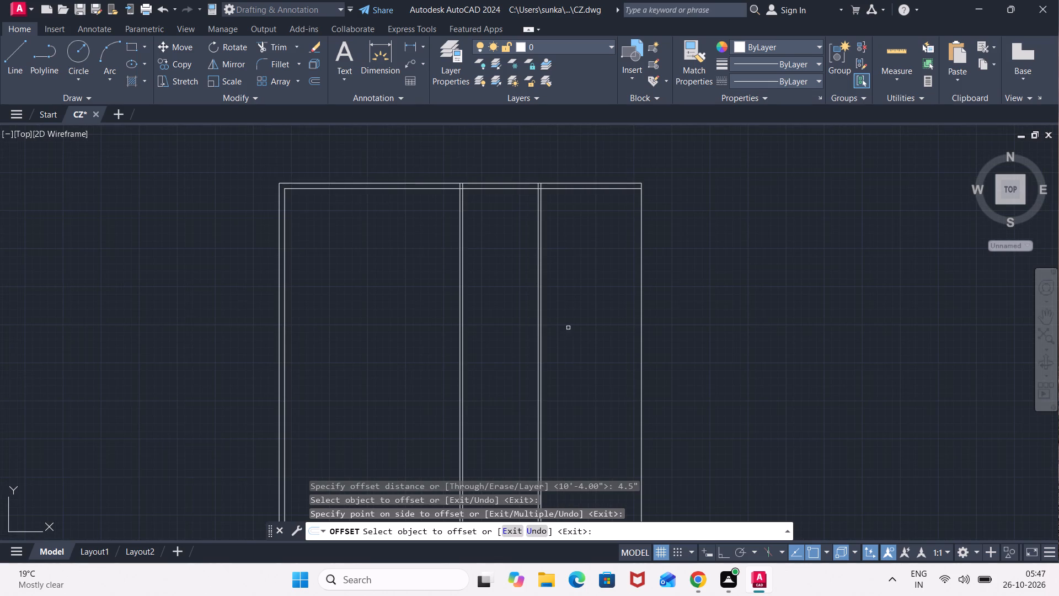
pyautogui.scroll(1, 568, 328)
pyautogui.scroll(-2, 552, 332)
pyautogui.scroll(1, 560, 300)
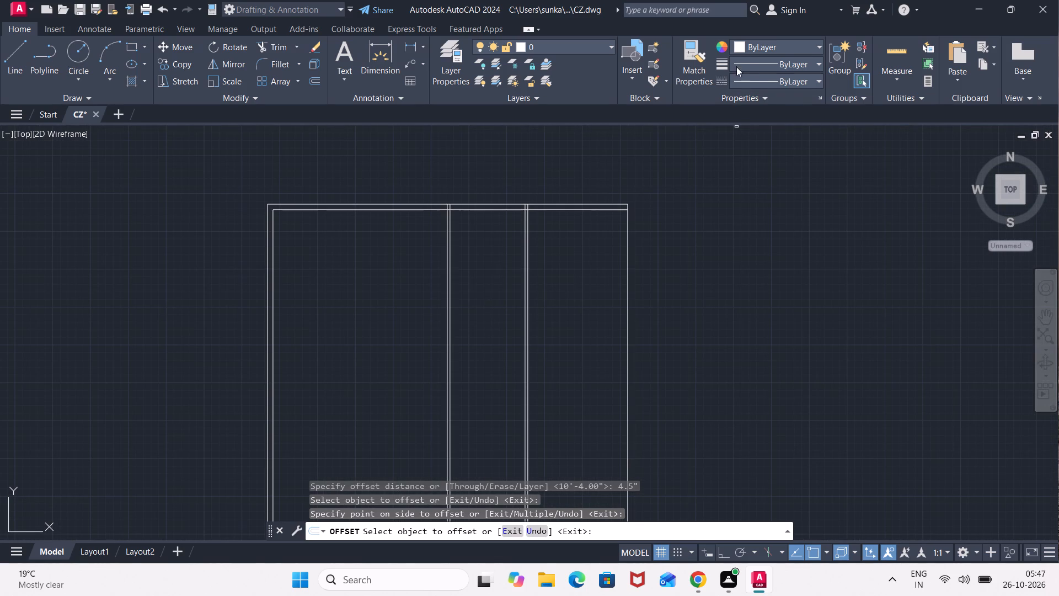
pyautogui.click(736, 51)
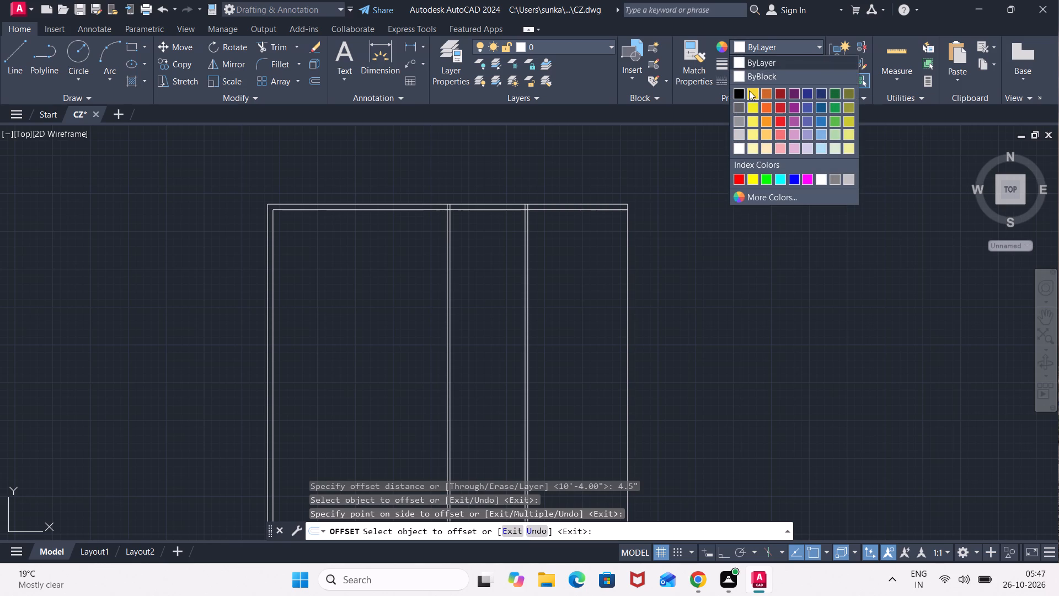
pyautogui.click(750, 91)
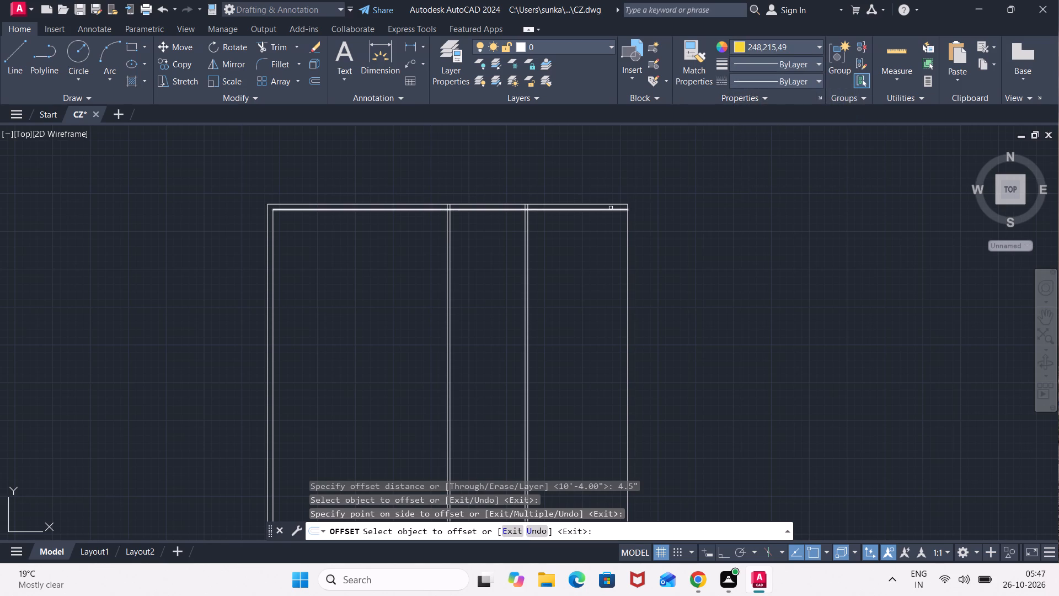
pyautogui.click(612, 211)
pyautogui.press('Escape')
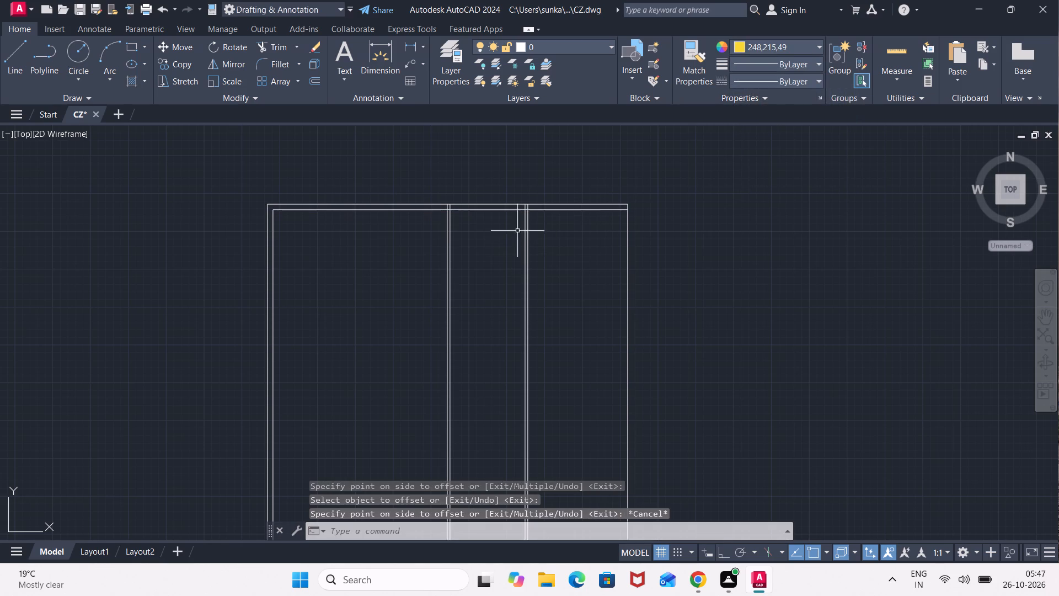
pyautogui.click(740, 48)
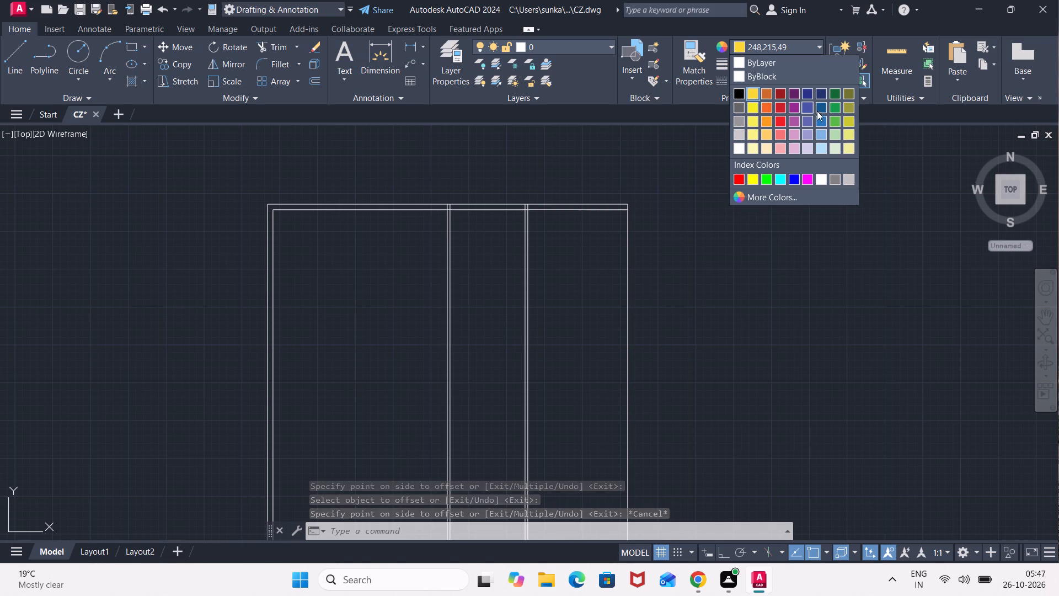
pyautogui.press('Escape')
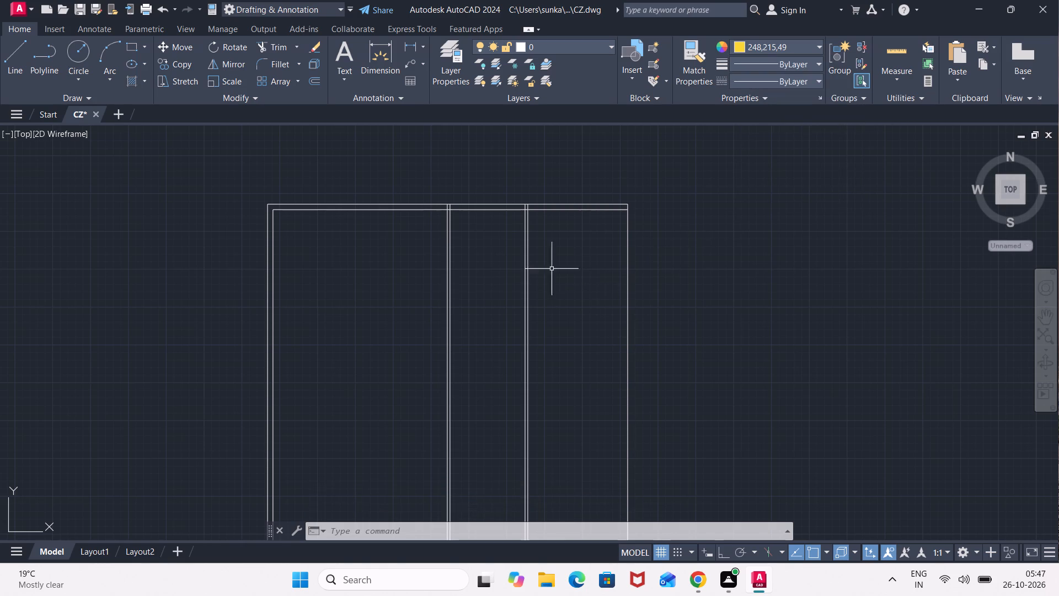
# Trim the upper ends of both vertical partitions where they cross the top outer wall's thickness.
pyautogui.write('TR')
pyautogui.press('Return')
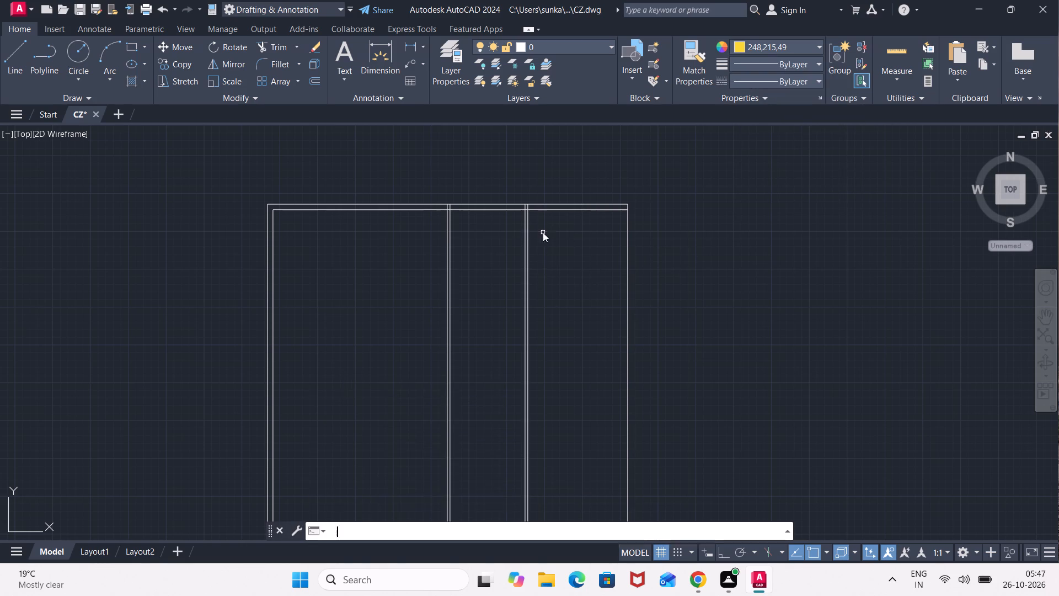
pyautogui.scroll(3, 523, 210)
pyautogui.click(547, 194)
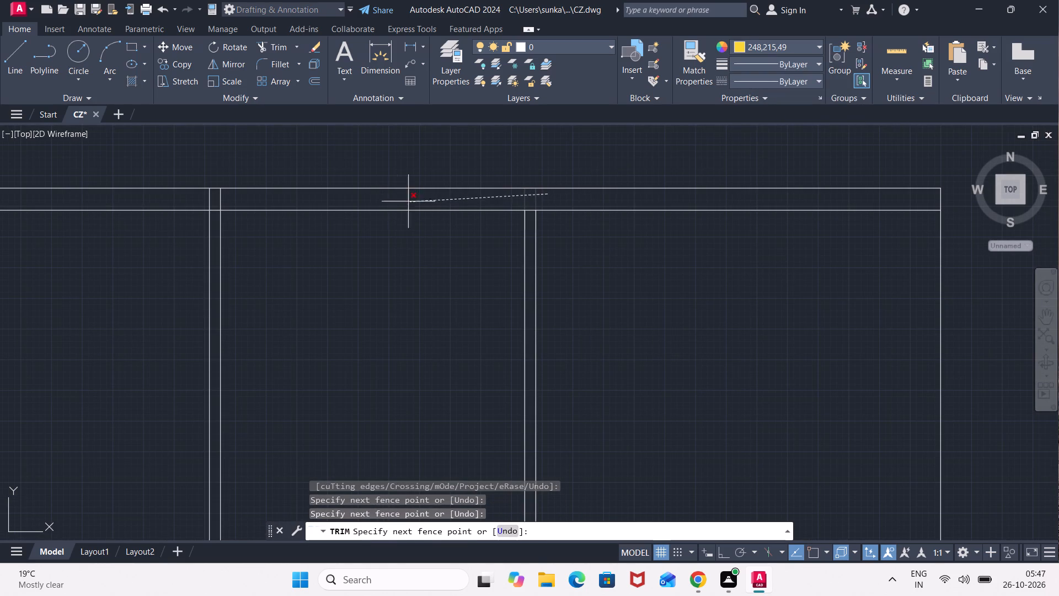
pyautogui.click(197, 203)
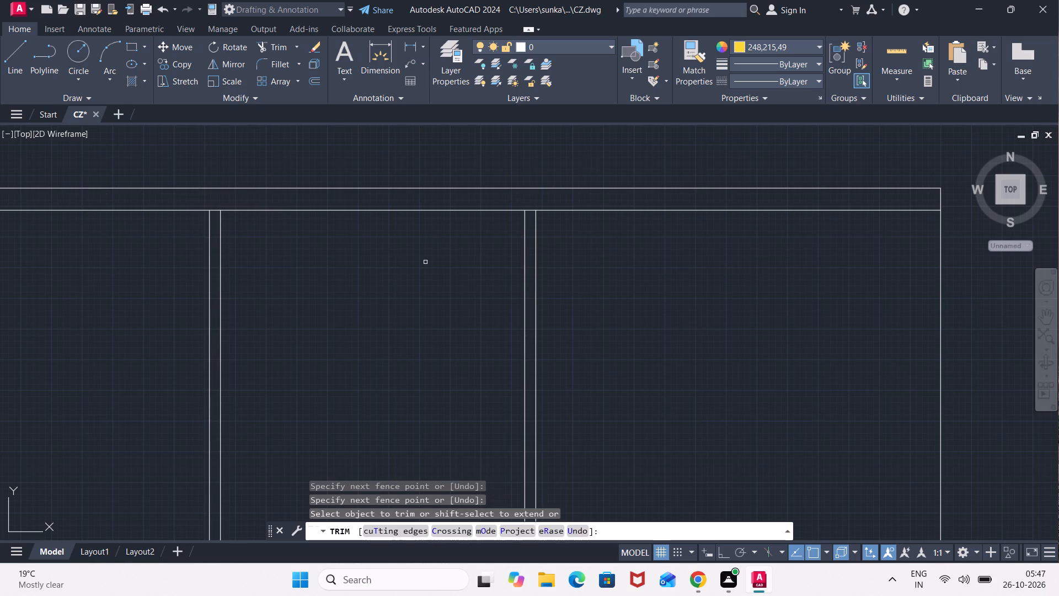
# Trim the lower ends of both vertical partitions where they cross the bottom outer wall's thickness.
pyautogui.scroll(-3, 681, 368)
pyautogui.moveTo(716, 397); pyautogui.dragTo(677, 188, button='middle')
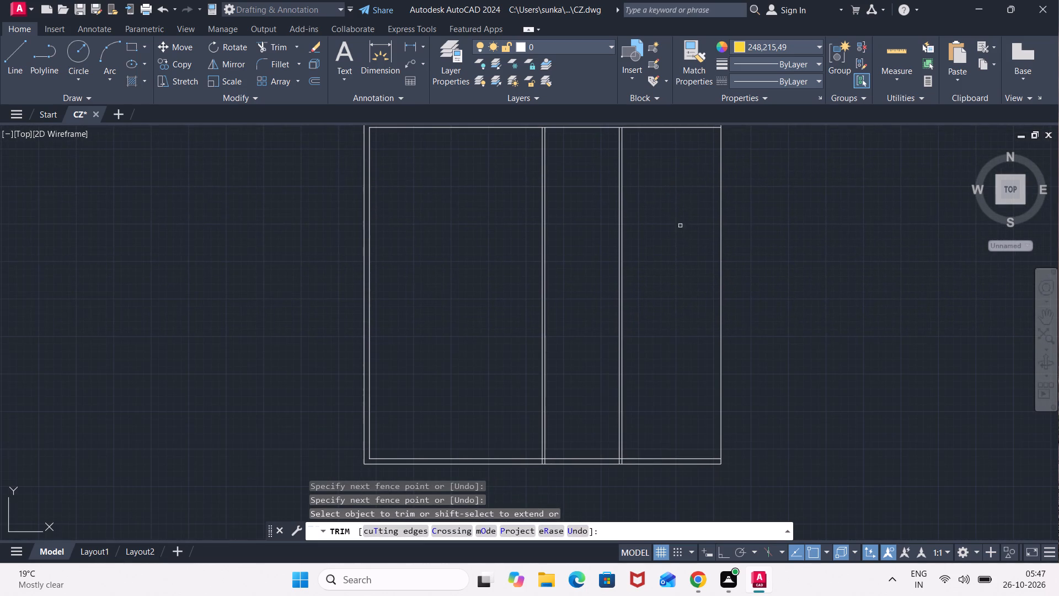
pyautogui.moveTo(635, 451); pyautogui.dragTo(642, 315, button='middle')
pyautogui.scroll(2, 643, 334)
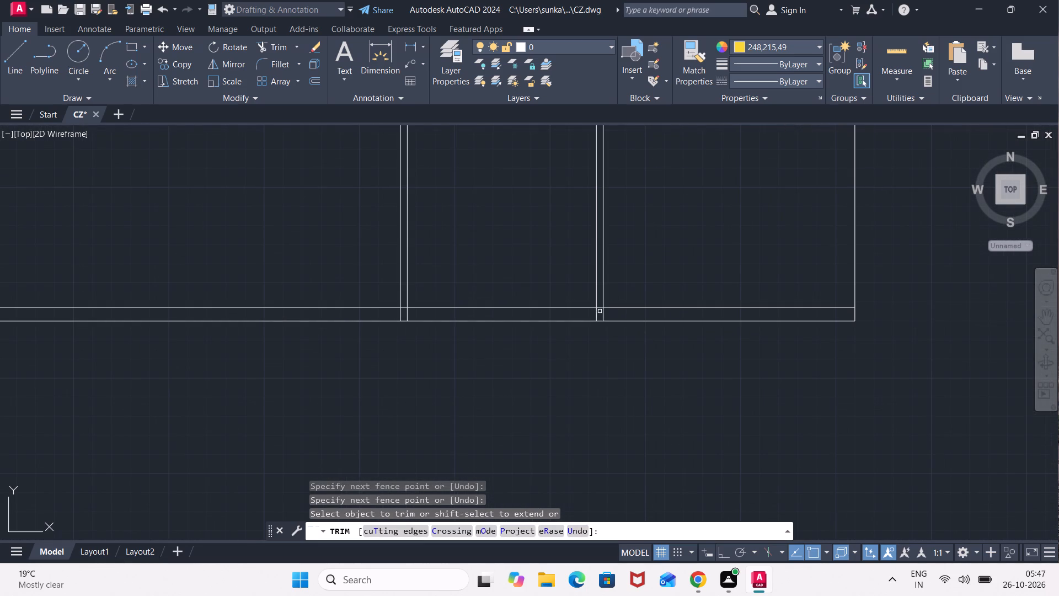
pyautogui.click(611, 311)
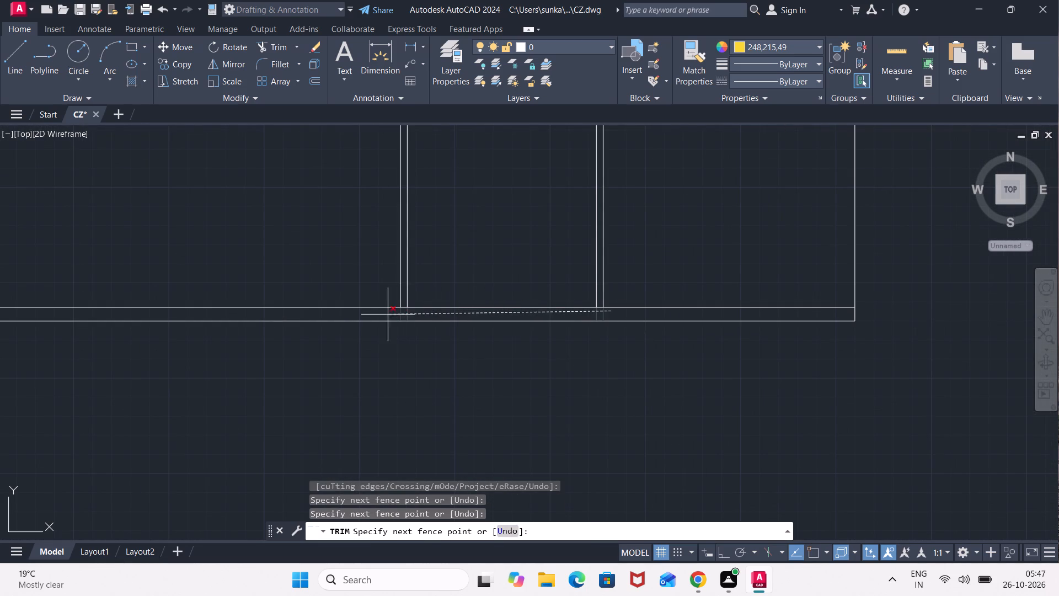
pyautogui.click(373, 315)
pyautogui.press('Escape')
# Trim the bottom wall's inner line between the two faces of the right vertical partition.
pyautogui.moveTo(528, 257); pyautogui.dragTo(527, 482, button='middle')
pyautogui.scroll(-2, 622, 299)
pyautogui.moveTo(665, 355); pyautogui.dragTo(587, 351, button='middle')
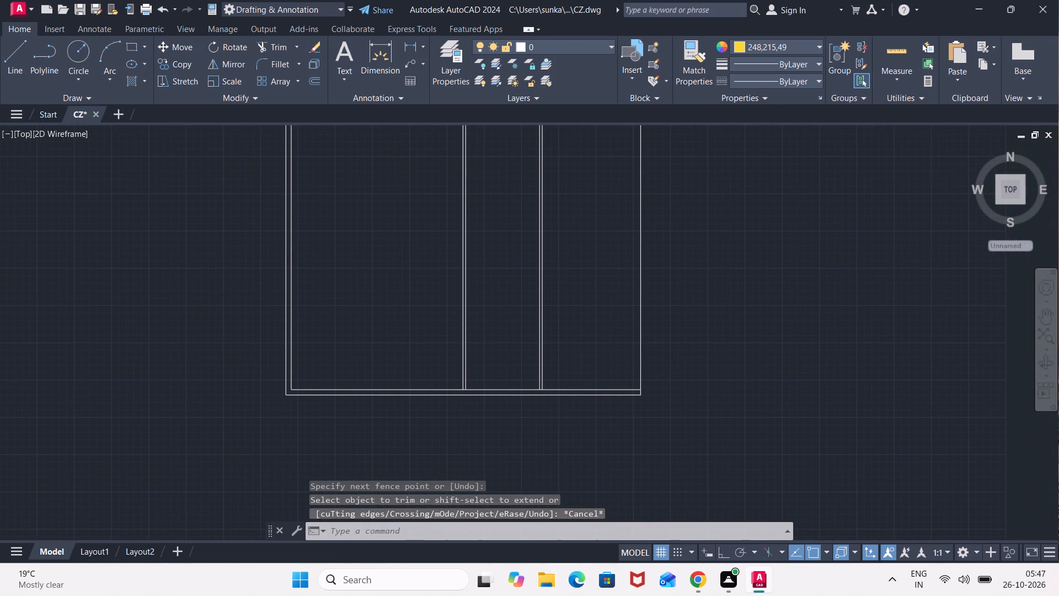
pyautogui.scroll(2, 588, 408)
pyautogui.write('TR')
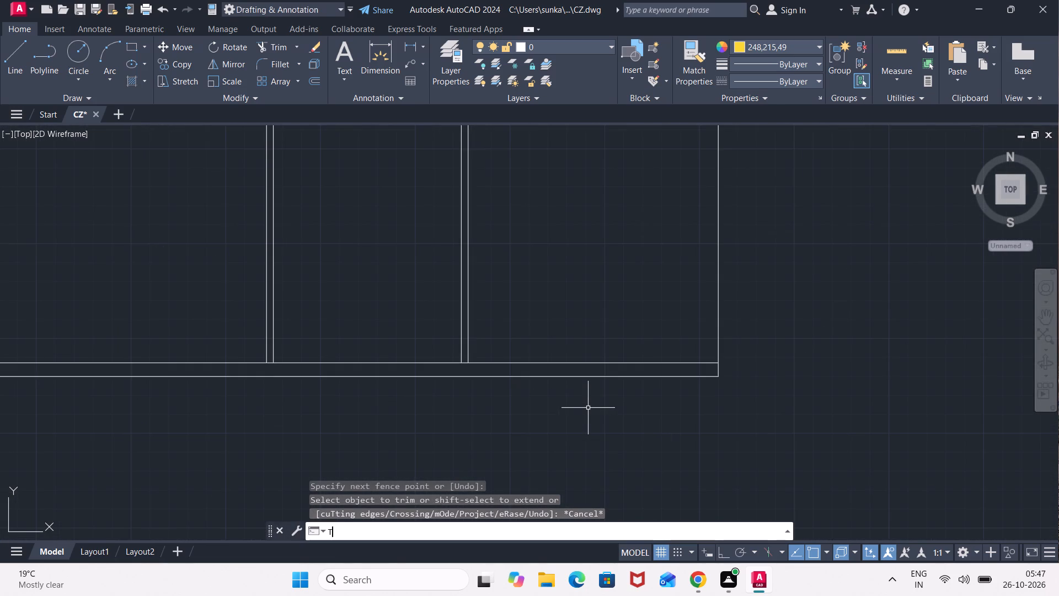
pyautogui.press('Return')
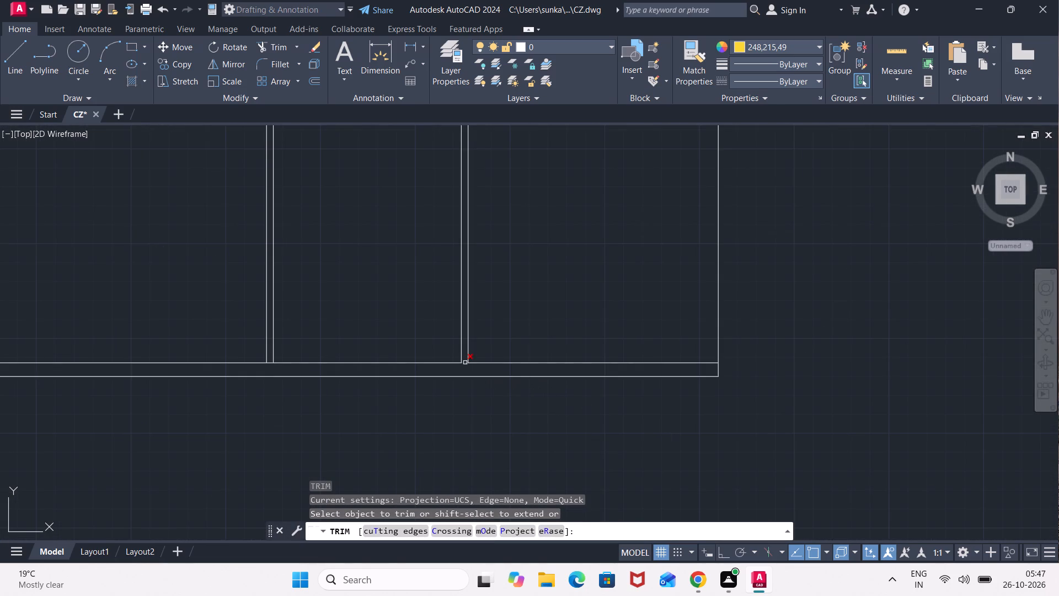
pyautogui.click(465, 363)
# Trim the top wall's inner line between the two faces of the right vertical partition.
pyautogui.moveTo(601, 248); pyautogui.dragTo(606, 567, button='middle')
pyautogui.scroll(-3, 620, 273)
pyautogui.moveTo(618, 257); pyautogui.dragTo(622, 347, button='middle')
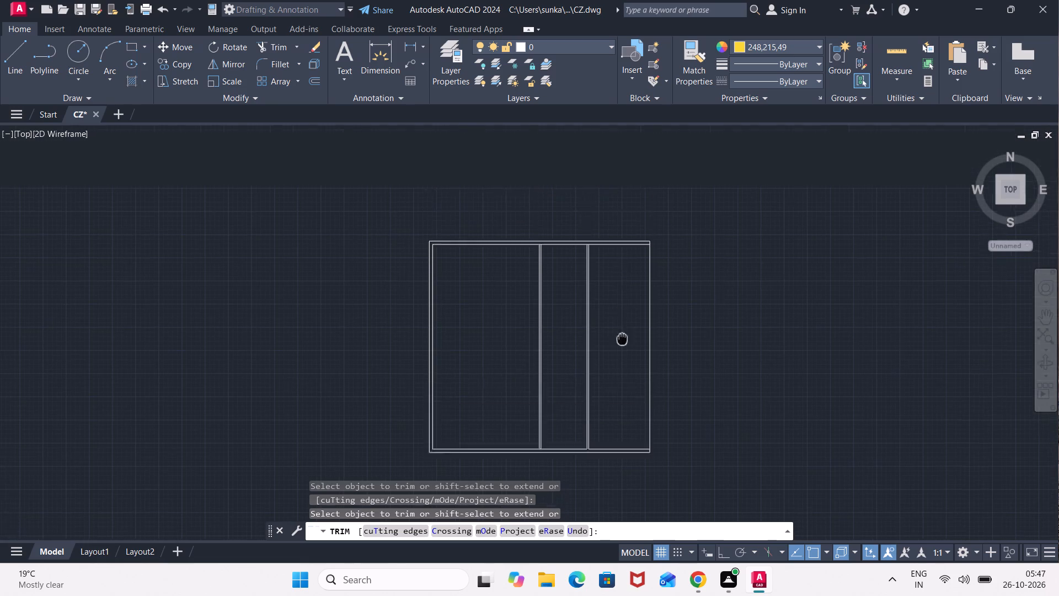
pyautogui.moveTo(622, 347); pyautogui.dragTo(622, 355, button='middle')
pyautogui.scroll(2, 605, 276)
pyautogui.scroll(1, 545, 254)
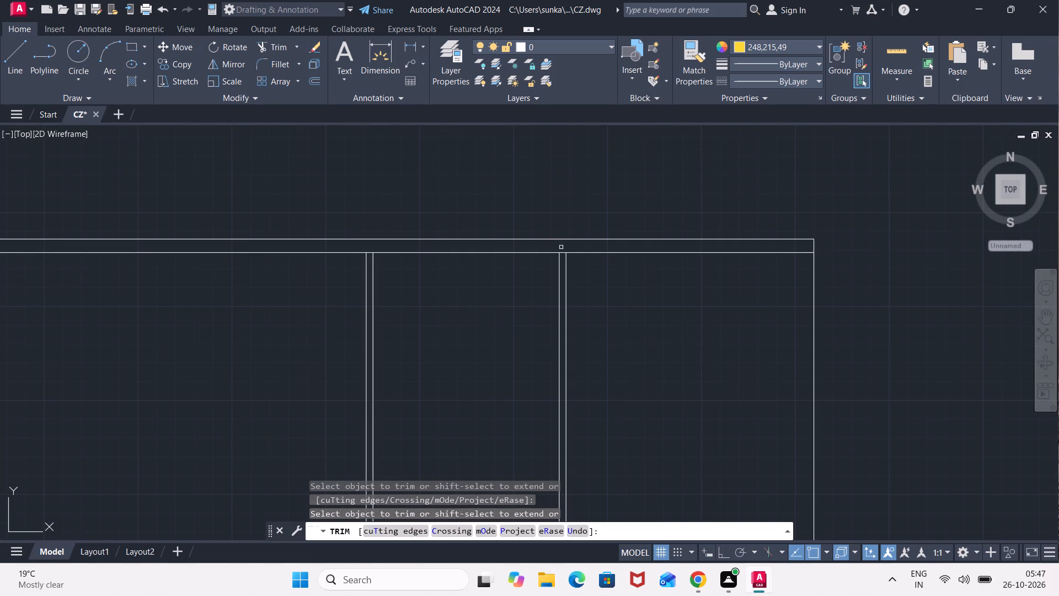
pyautogui.click(562, 252)
pyautogui.press('Escape')
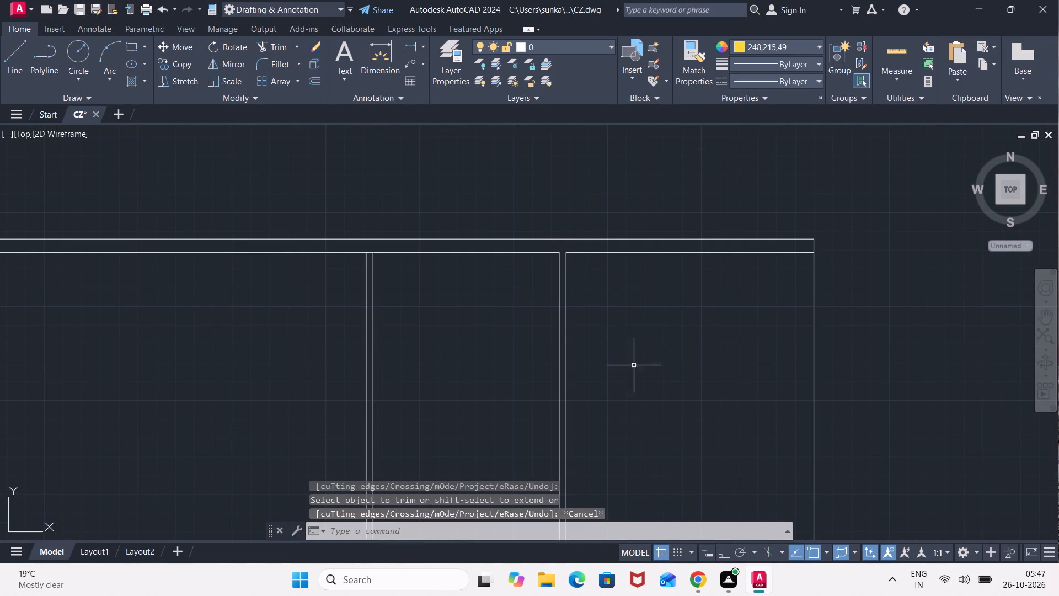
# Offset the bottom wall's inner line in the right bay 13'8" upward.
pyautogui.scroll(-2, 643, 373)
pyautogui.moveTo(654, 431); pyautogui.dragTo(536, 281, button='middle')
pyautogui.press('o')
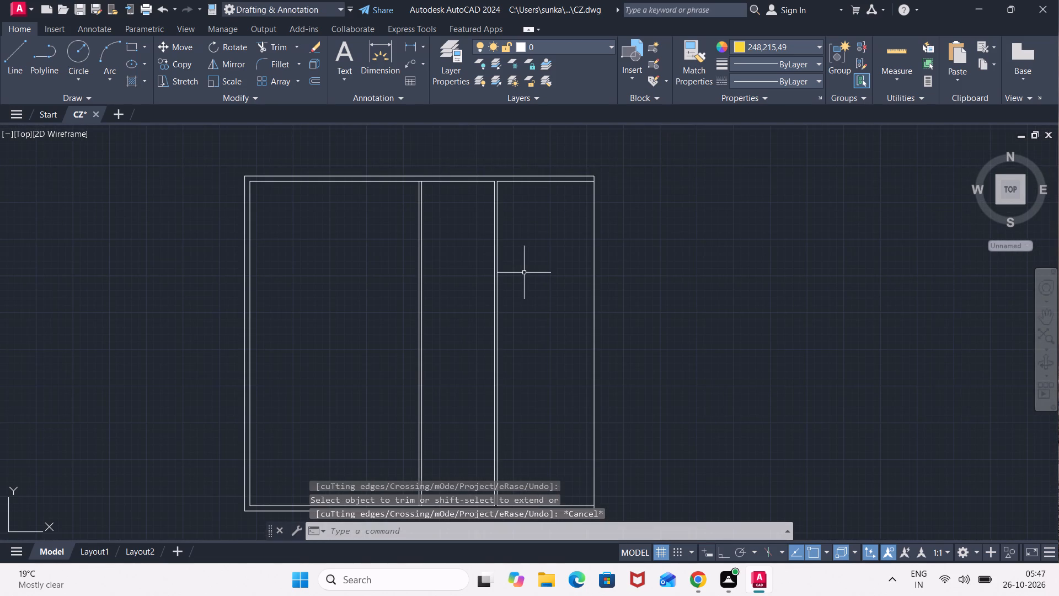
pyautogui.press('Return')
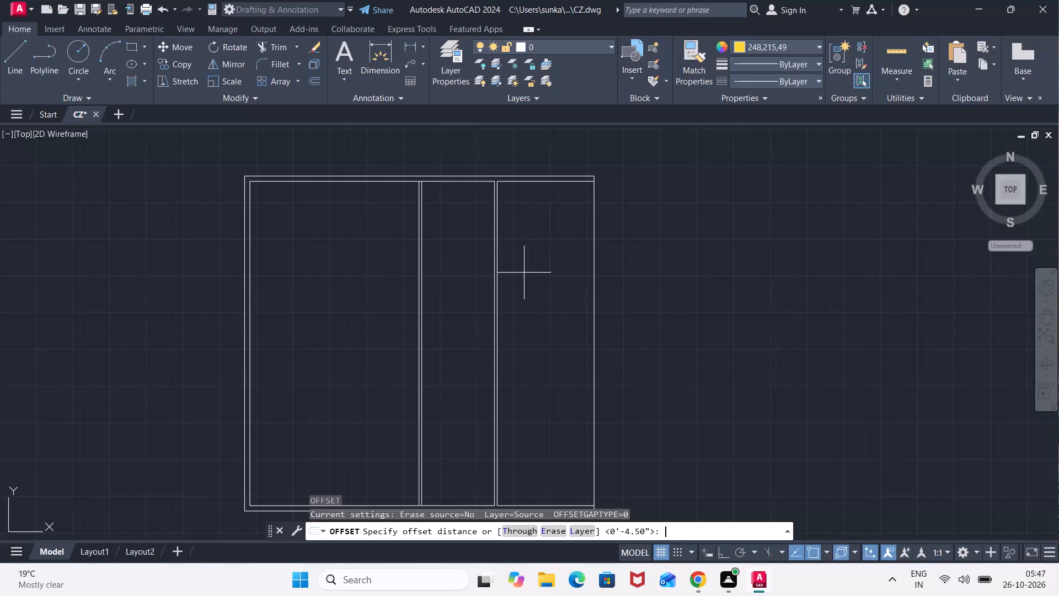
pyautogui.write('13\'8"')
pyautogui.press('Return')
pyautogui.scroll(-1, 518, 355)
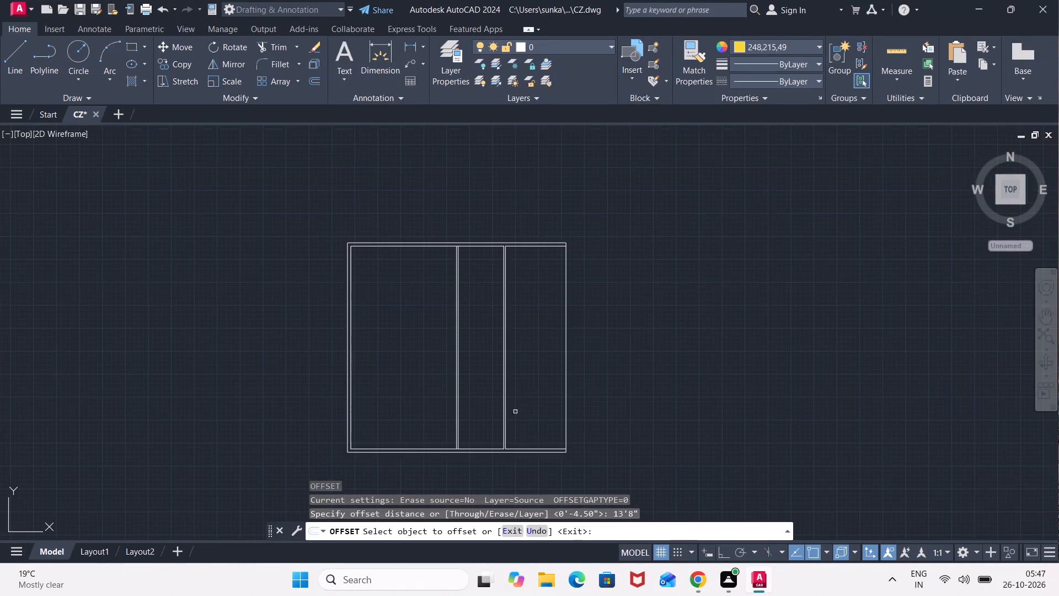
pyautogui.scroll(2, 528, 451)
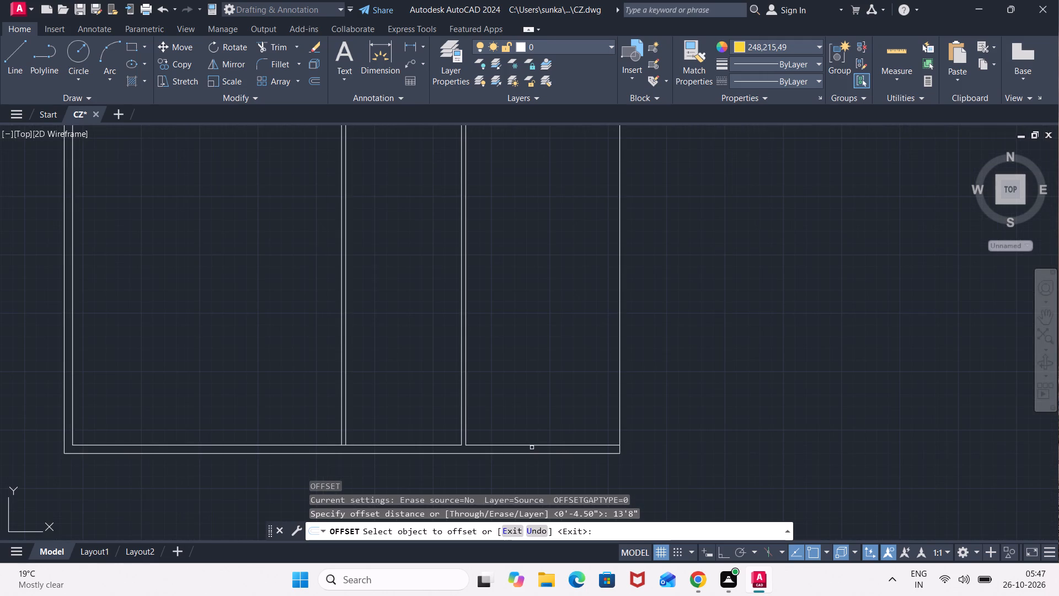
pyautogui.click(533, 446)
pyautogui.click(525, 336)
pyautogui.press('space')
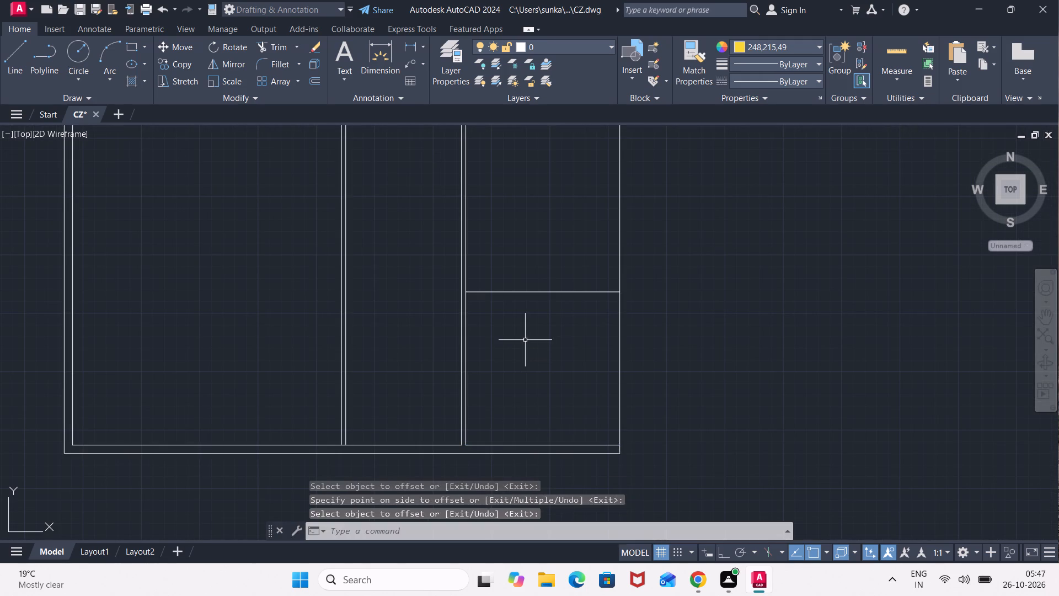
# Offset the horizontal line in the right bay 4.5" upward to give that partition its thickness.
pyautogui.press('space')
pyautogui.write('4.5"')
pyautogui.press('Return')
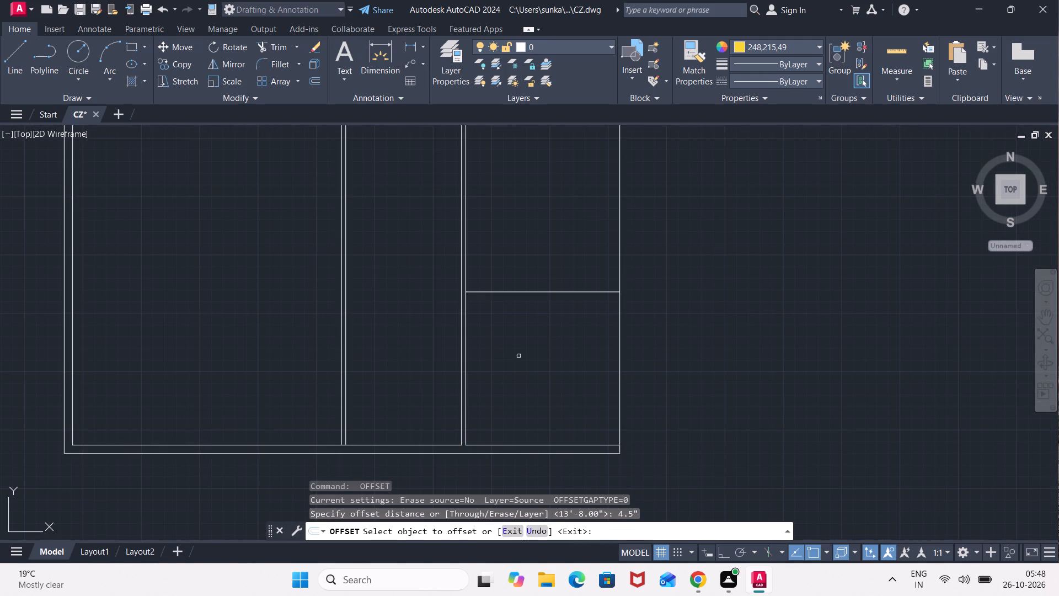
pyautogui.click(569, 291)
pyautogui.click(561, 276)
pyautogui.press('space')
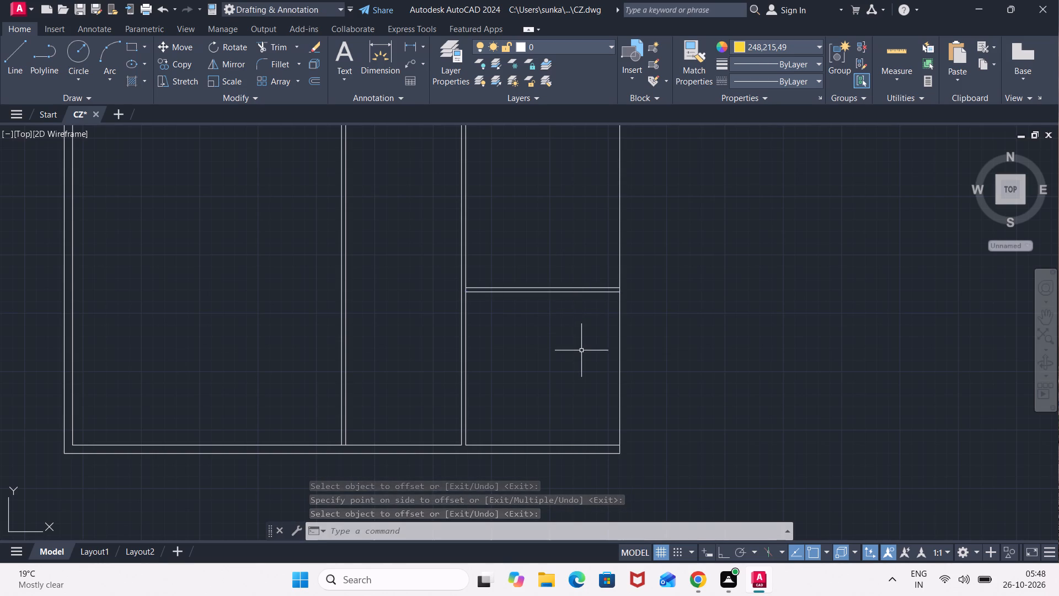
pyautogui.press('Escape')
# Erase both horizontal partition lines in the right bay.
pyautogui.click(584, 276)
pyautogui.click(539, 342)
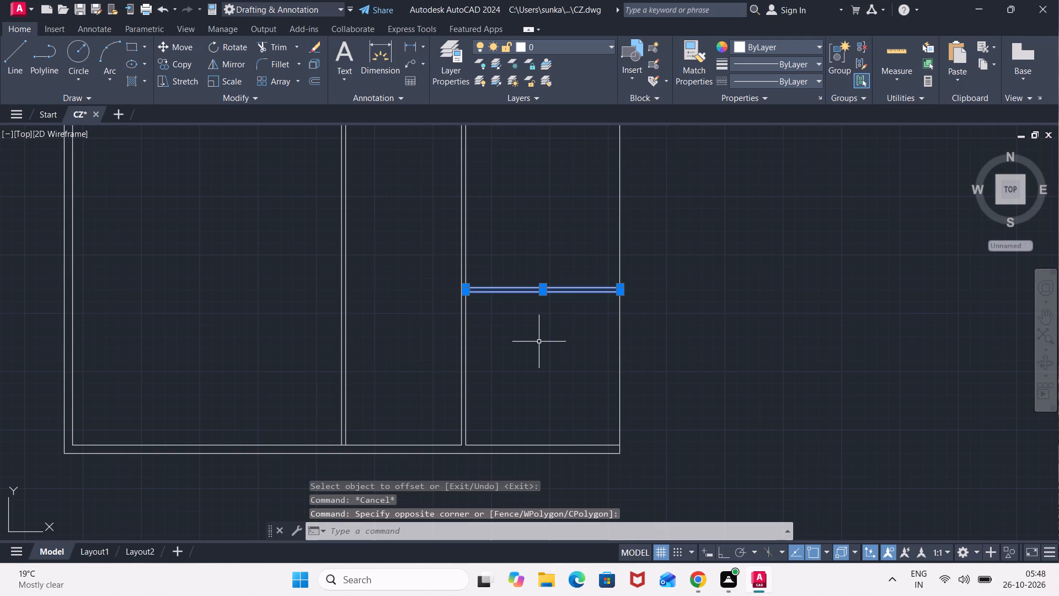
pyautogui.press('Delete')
# Erase both segments of the bottom wall's inner line.
pyautogui.click(529, 440)
pyautogui.click(523, 448)
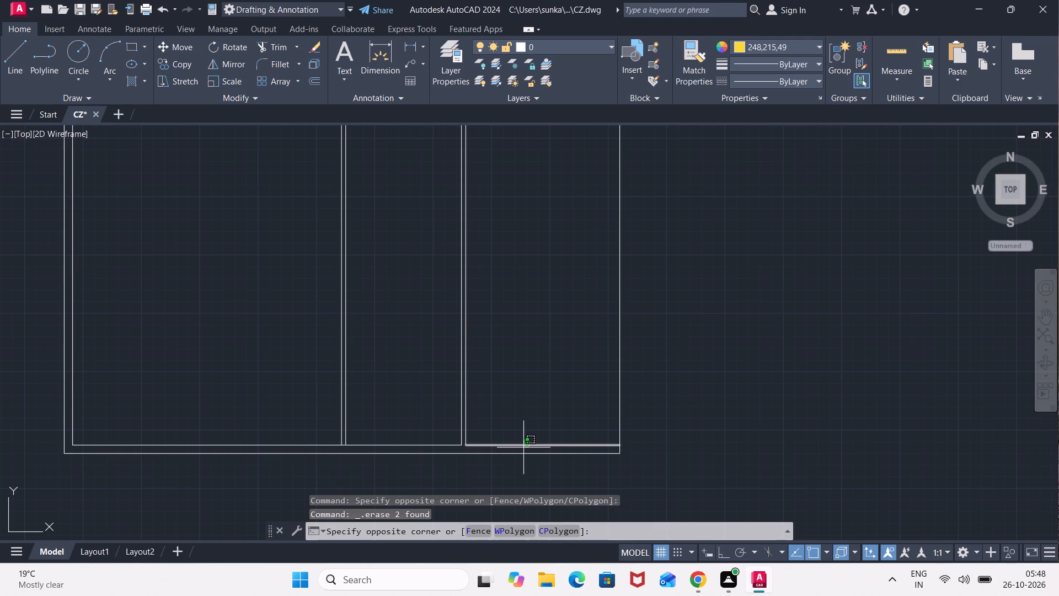
pyautogui.click(448, 443)
pyautogui.click(435, 446)
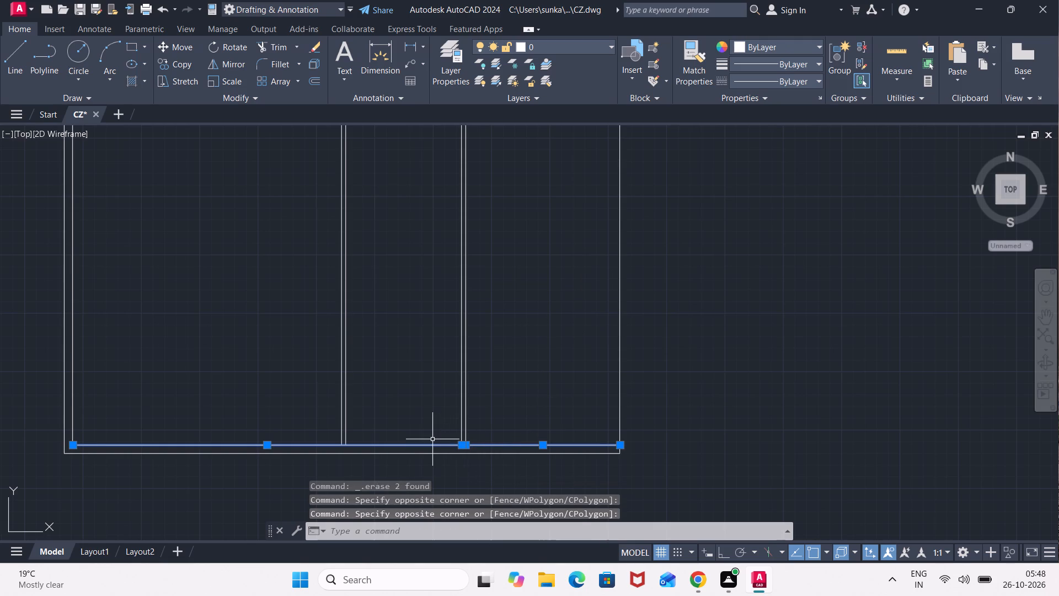
pyautogui.press('Delete')
# Stretch the lower ends of the right partition's two faces down to the bottom outer wall line.
pyautogui.scroll(1, 458, 406)
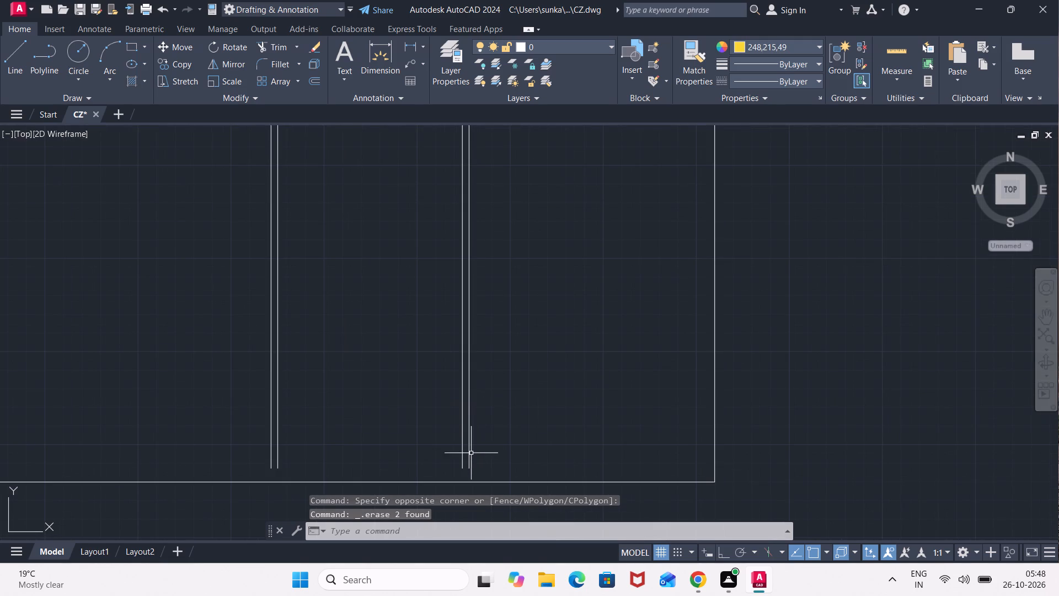
pyautogui.click(468, 461)
pyautogui.click(473, 467)
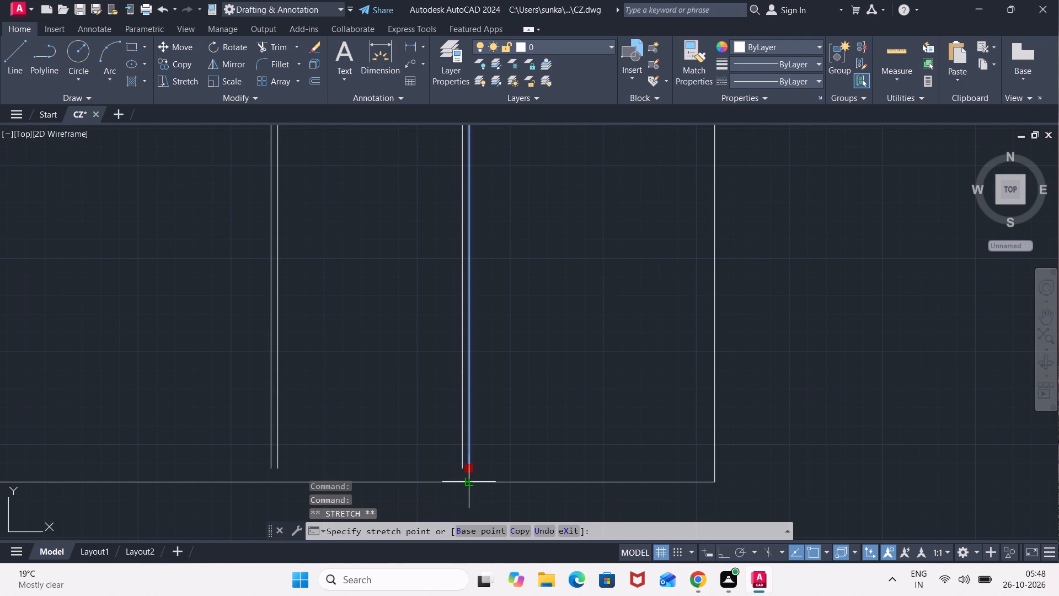
pyautogui.click(469, 483)
pyautogui.click(463, 460)
pyautogui.click(462, 465)
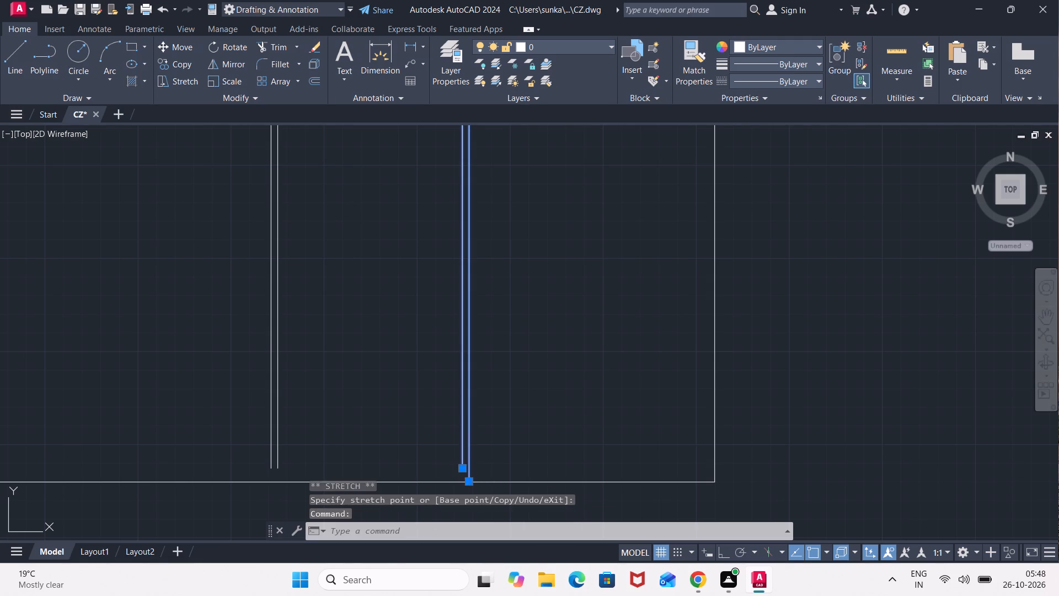
pyautogui.click(459, 482)
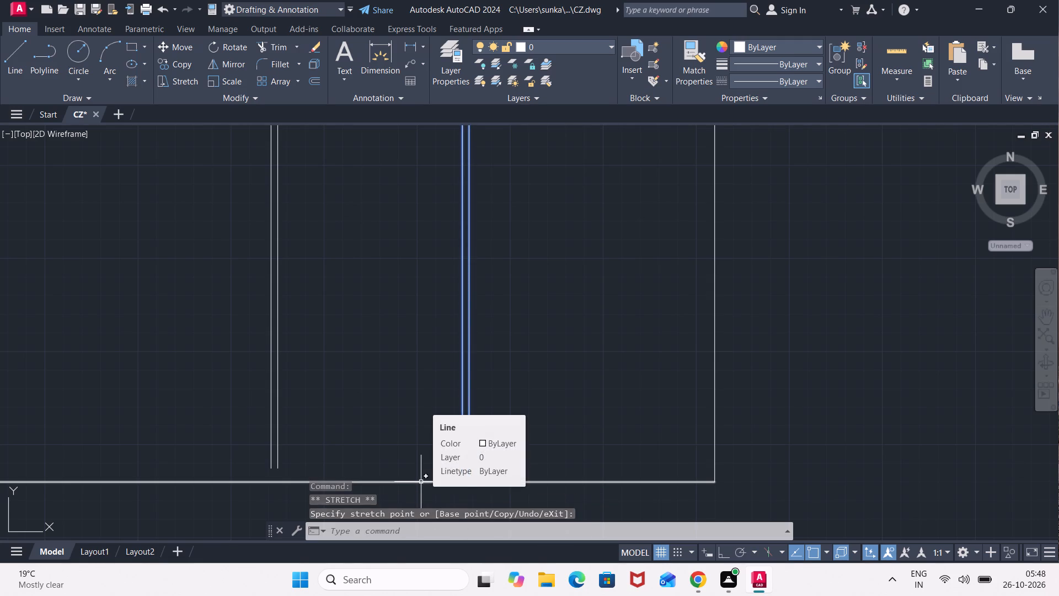
# Stretch the lower ends of the left partition's two faces down to the bottom outer wall line.
pyautogui.click(278, 451)
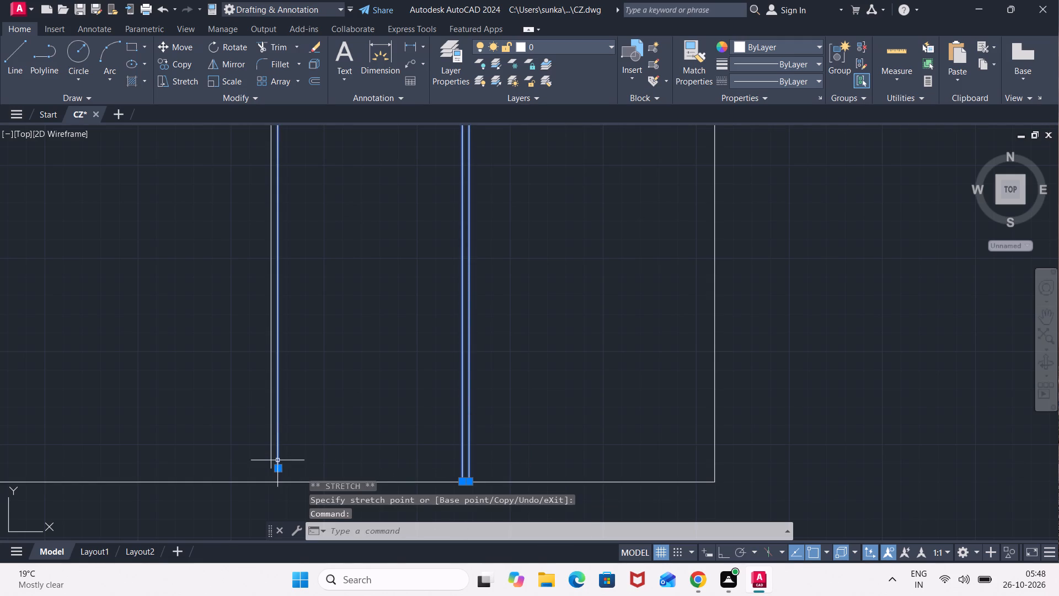
pyautogui.click(277, 467)
pyautogui.click(277, 480)
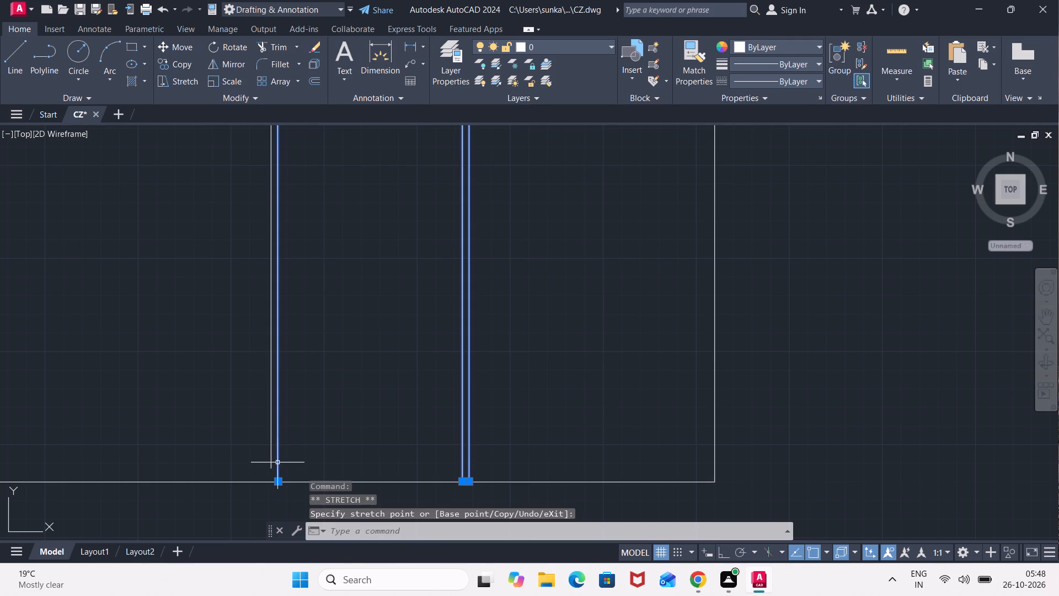
pyautogui.click(271, 465)
pyautogui.click(271, 470)
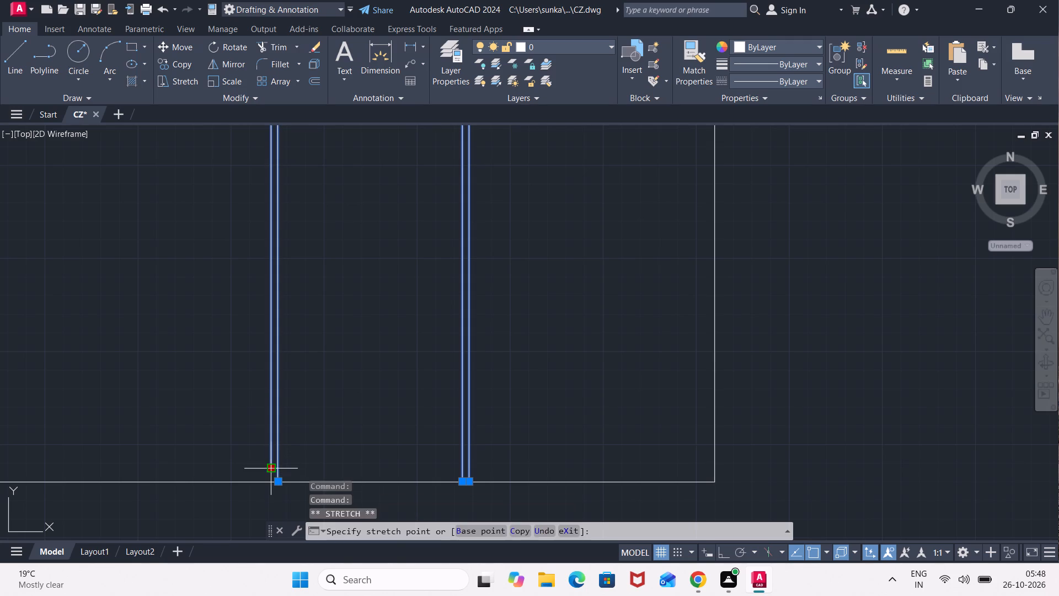
pyautogui.click(271, 478)
pyautogui.press('Escape')
pyautogui.press('Escape')
# Offset the bottom outer wall line 13'8" upward to place a horizontal partition line.
pyautogui.scroll(-1, 588, 406)
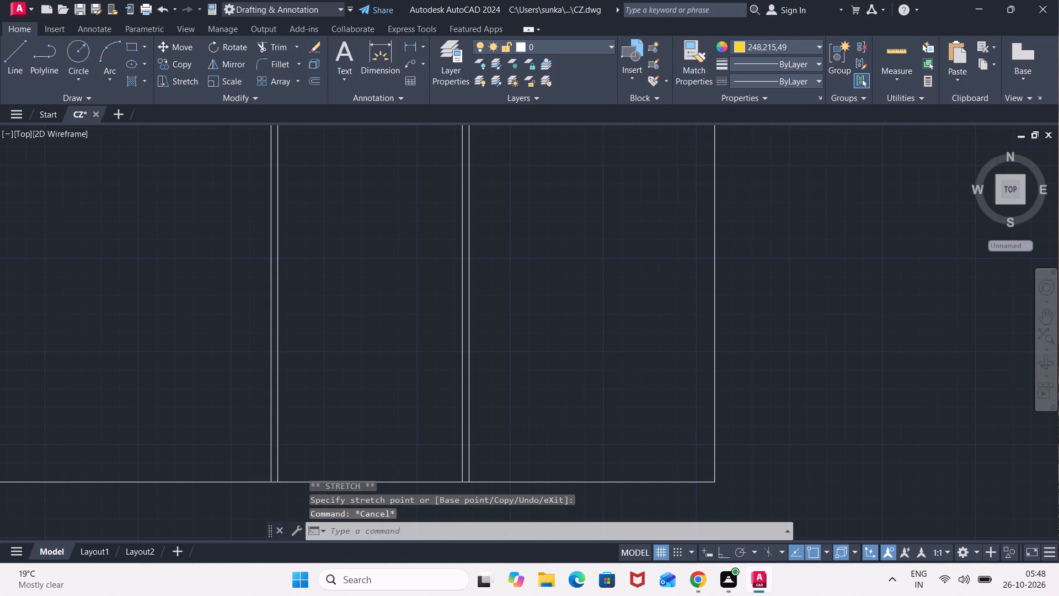
pyautogui.moveTo(586, 396); pyautogui.dragTo(584, 411, button='middle')
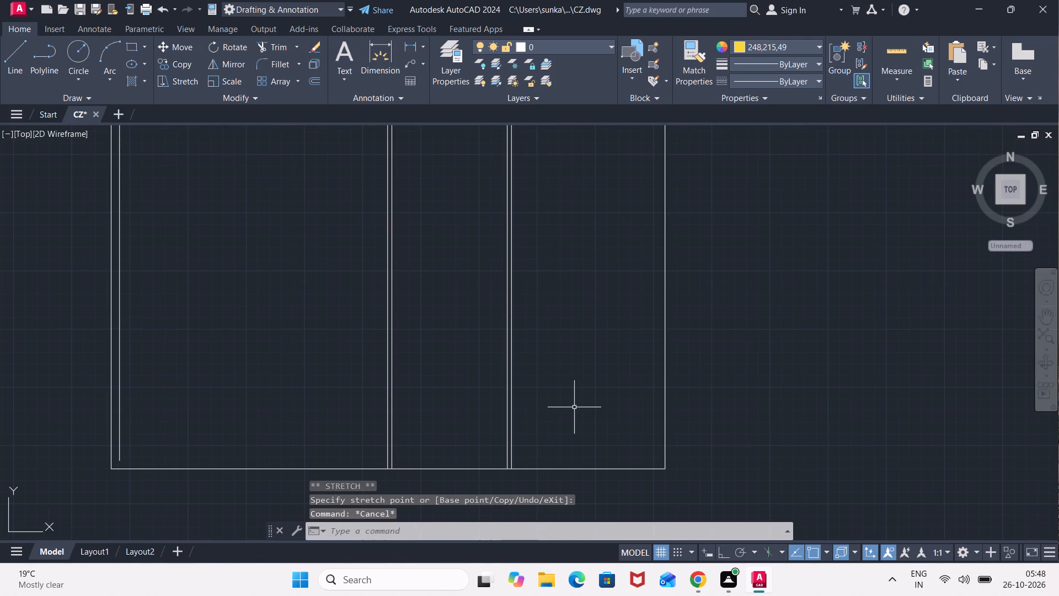
pyautogui.press('o')
pyautogui.press('Return')
pyautogui.write('13\'8"')
pyautogui.press('Return')
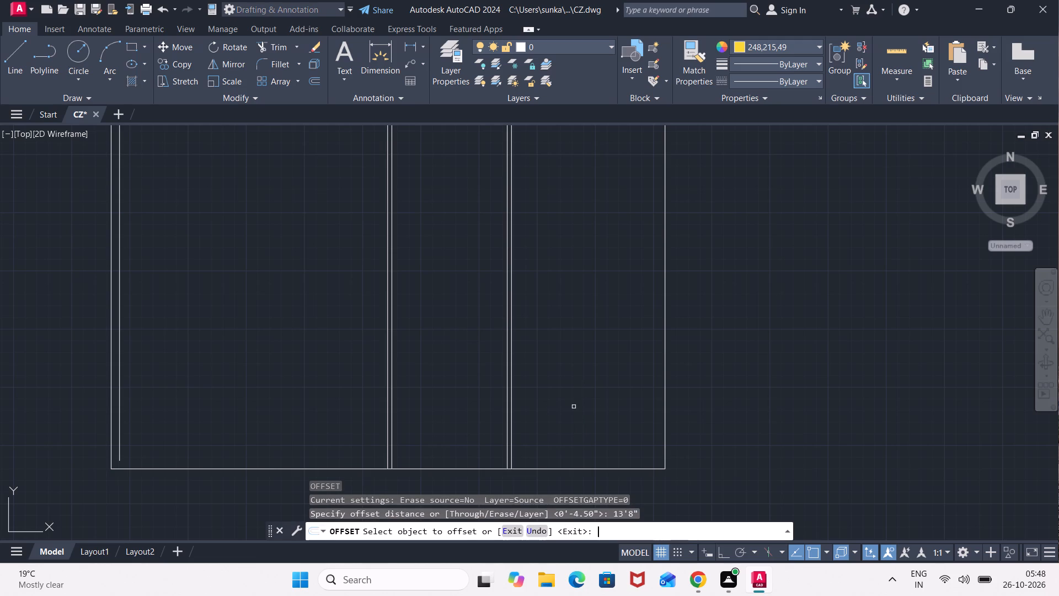
pyautogui.click(568, 470)
pyautogui.click(554, 362)
pyautogui.press('Escape')
# Trim the 13'8" horizontal line so it spans only from the right partition's right face to the right outer wall.
pyautogui.write('TR')
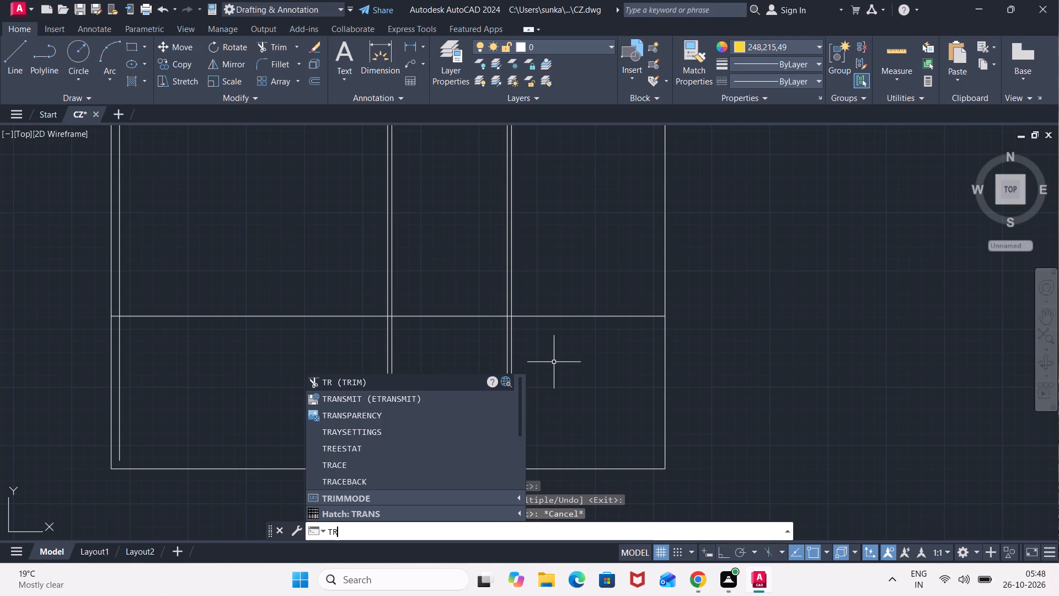
pyautogui.press('Return')
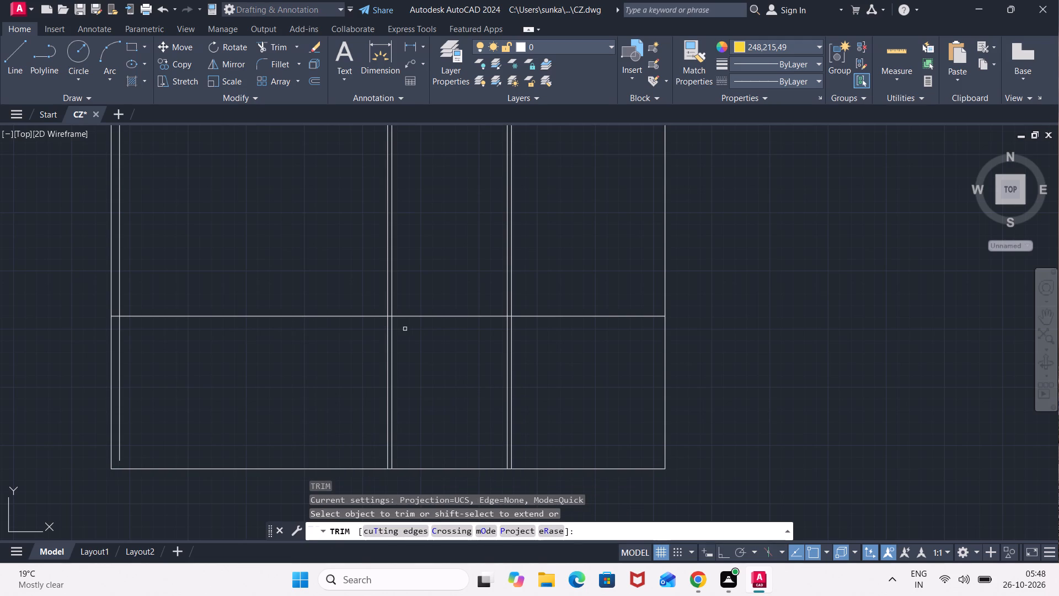
pyautogui.click(427, 327)
pyautogui.click(427, 275)
pyautogui.click(343, 342)
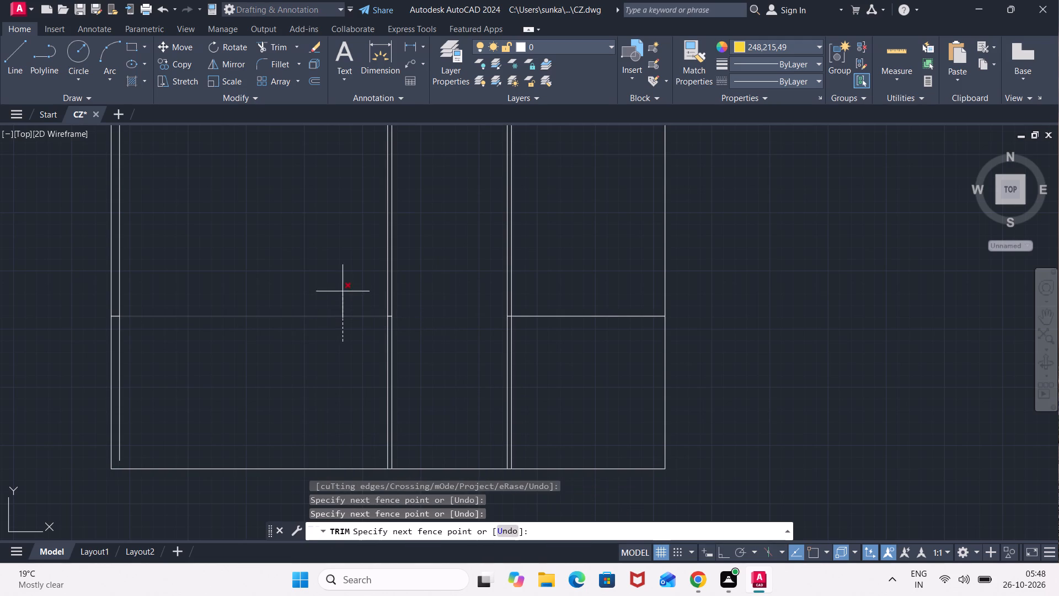
pyautogui.click(343, 273)
pyautogui.scroll(2, 161, 311)
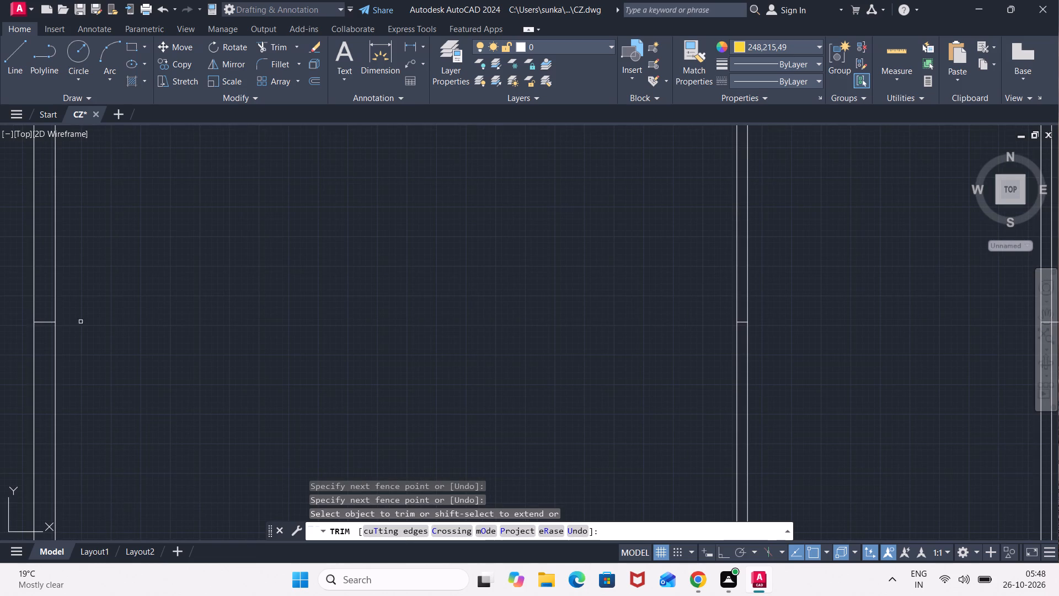
pyautogui.click(47, 322)
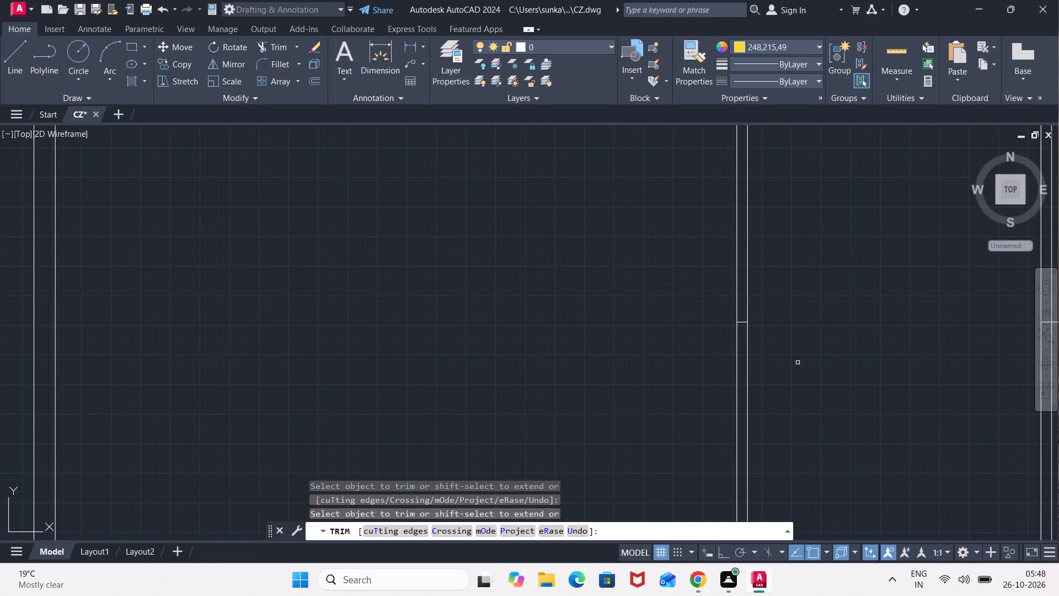
pyautogui.click(742, 322)
pyautogui.scroll(-2, 846, 340)
pyautogui.moveTo(879, 353); pyautogui.dragTo(627, 333, button='middle')
pyautogui.scroll(3, 670, 333)
pyautogui.click(687, 268)
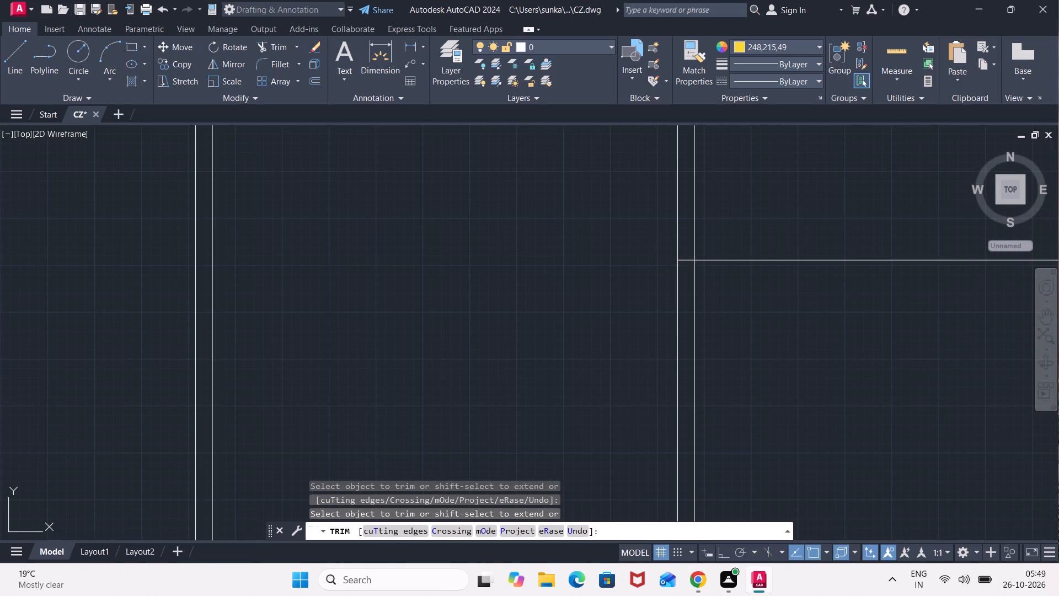
pyautogui.click(686, 244)
pyautogui.press('Escape')
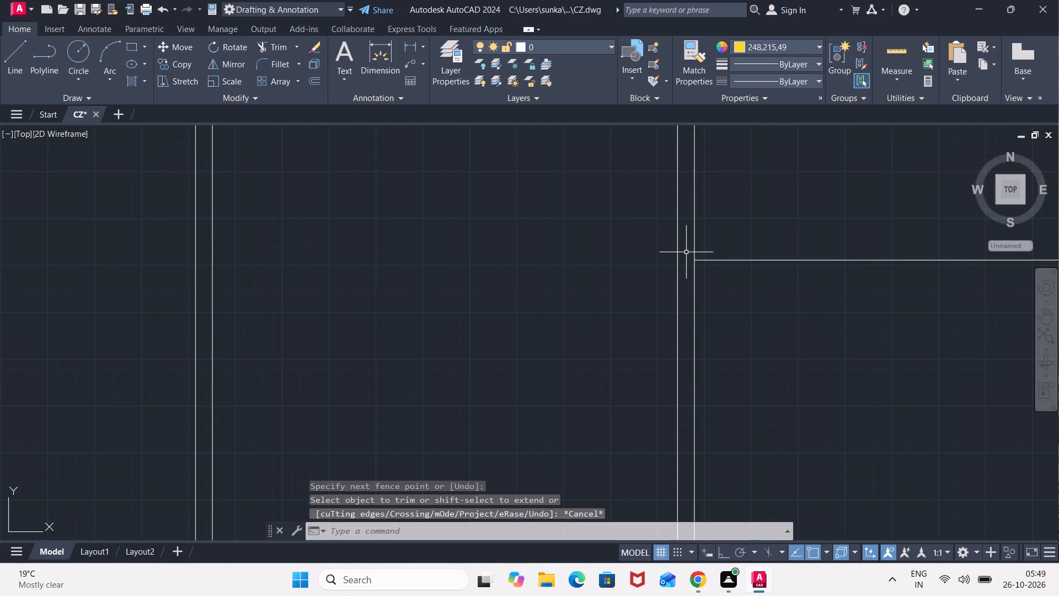
# Offset the trimmed horizontal line 4.5" upward to form the lower cross partition between the right partition and outer wall.
pyautogui.press('o')
pyautogui.press('Return')
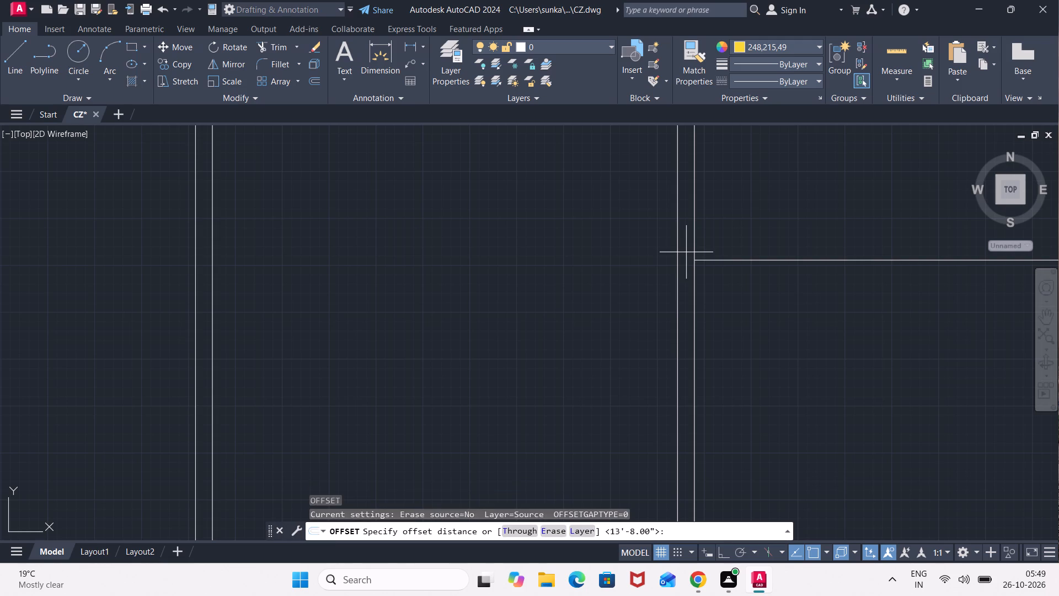
pyautogui.write('4.5"')
pyautogui.press('Return')
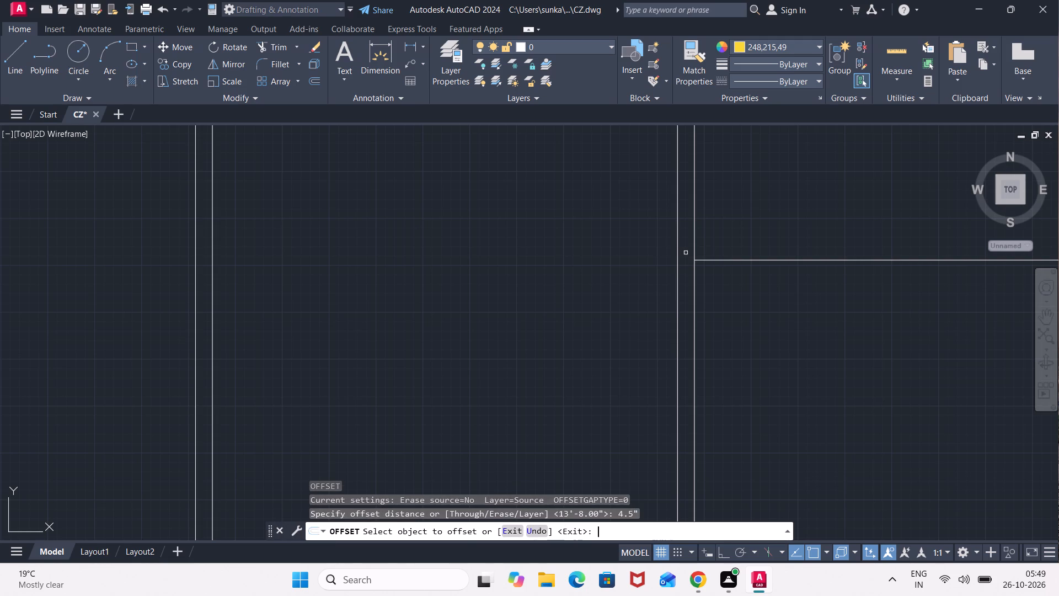
pyautogui.scroll(-1, 727, 305)
pyautogui.scroll(-2, 825, 294)
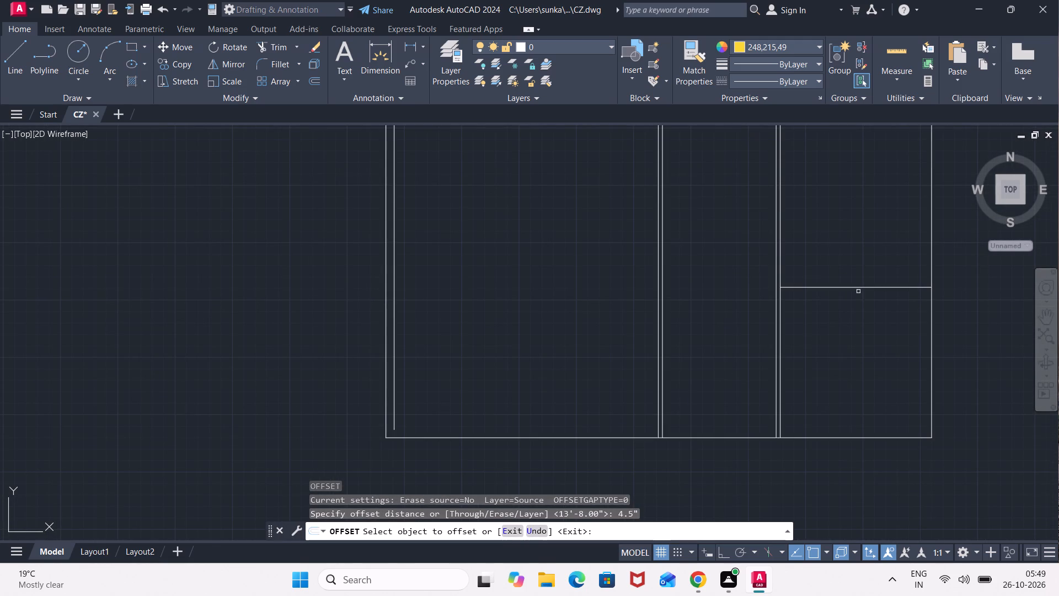
pyautogui.click(857, 285)
pyautogui.click(846, 247)
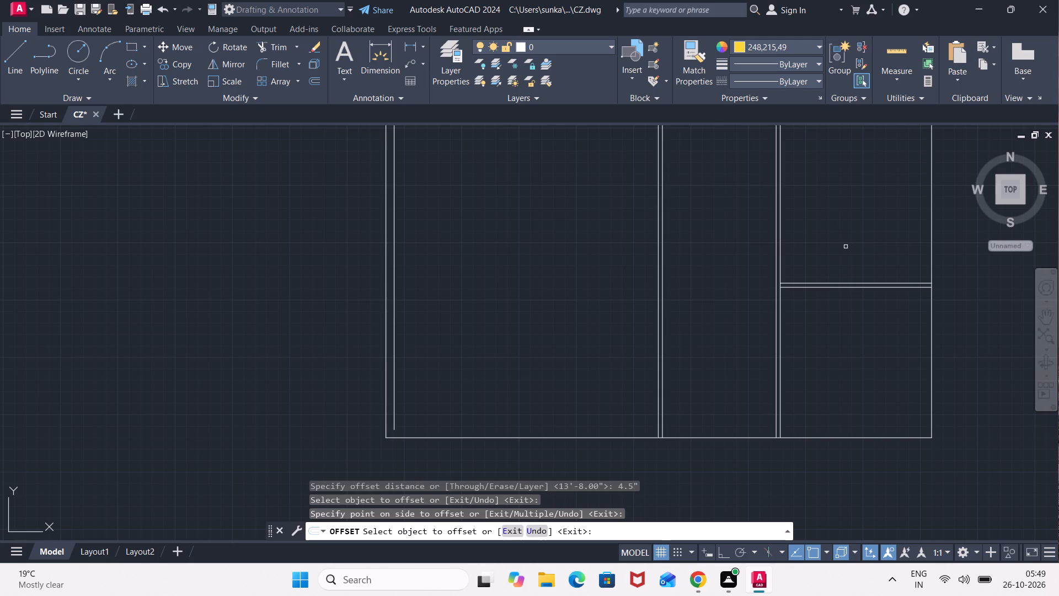
pyautogui.press('space')
# Offset the lower cross partition's upper face 10'10.5" upward to place the second cross partition line.
pyautogui.press('space')
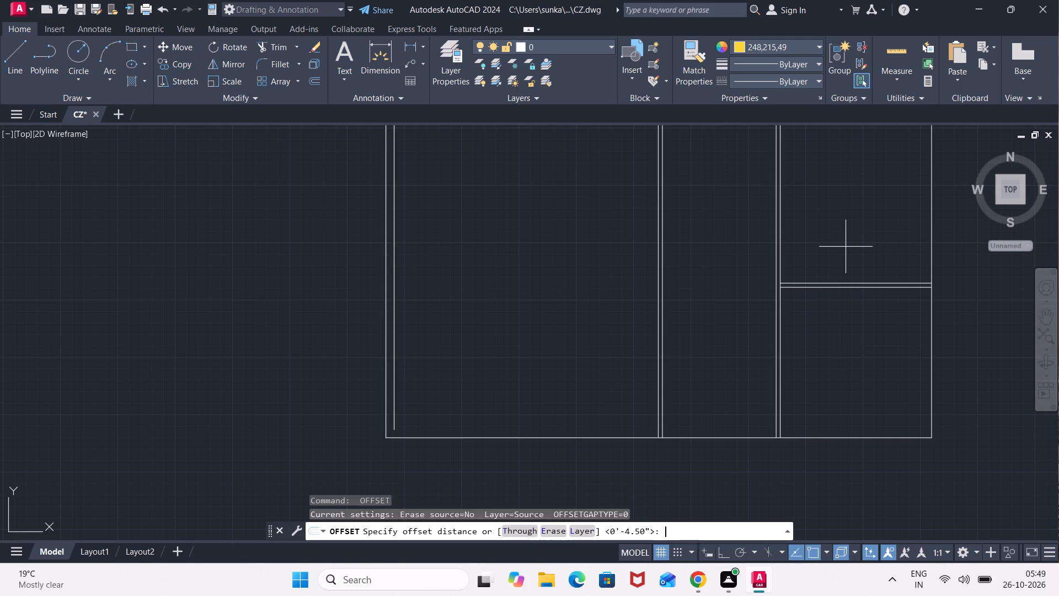
pyautogui.write('10\'10.5"')
pyautogui.press('Return')
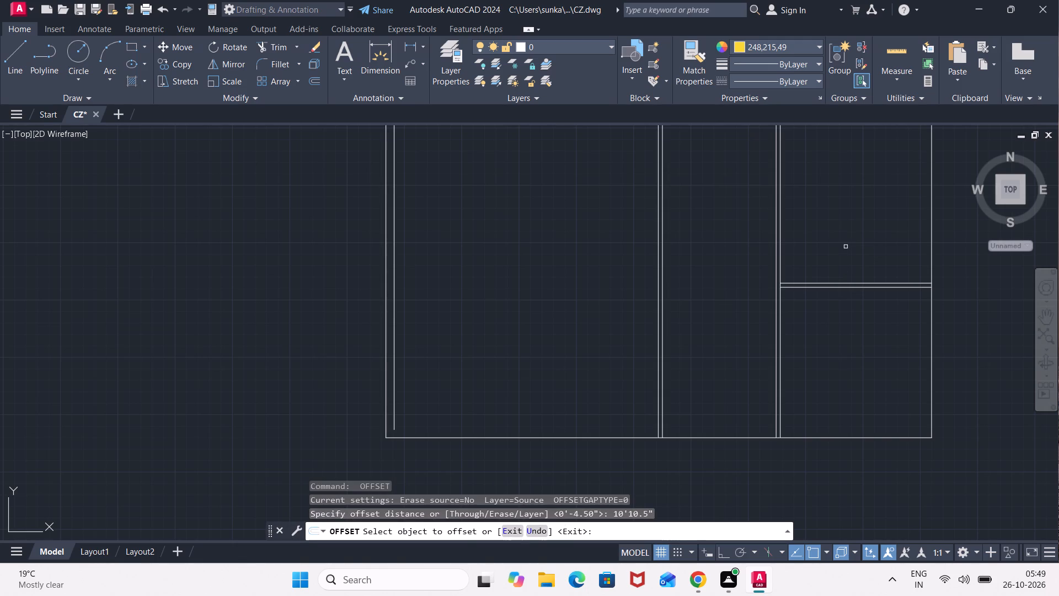
pyautogui.scroll(-1, 848, 274)
pyautogui.click(849, 279)
pyautogui.moveTo(819, 206); pyautogui.dragTo(817, 212, button='middle')
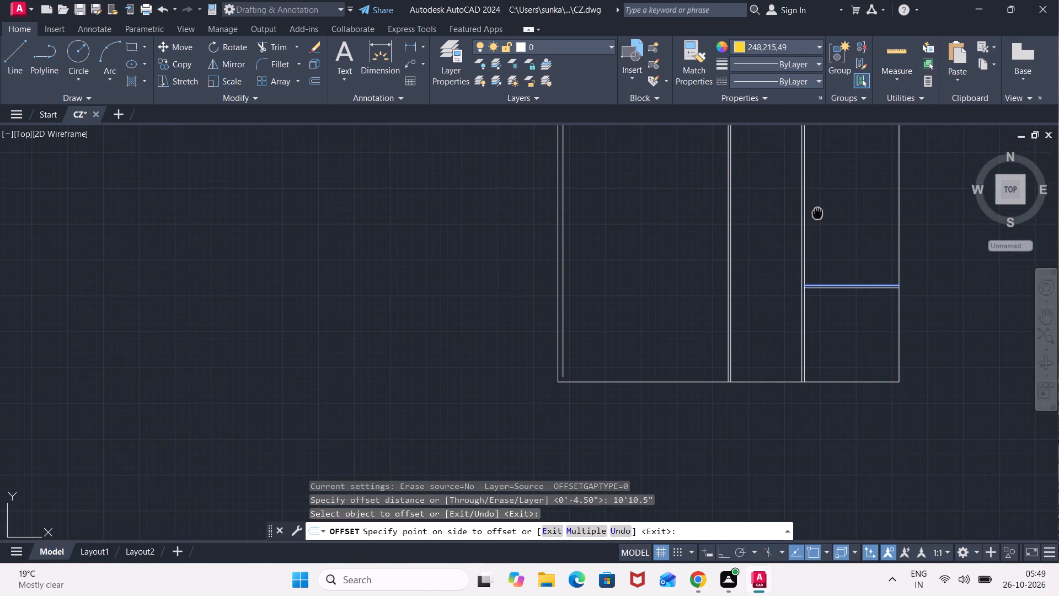
pyautogui.moveTo(817, 212); pyautogui.dragTo(703, 286, button='middle')
pyautogui.click(722, 297)
pyautogui.press('space')
# Offset the second cross partition line 4.5" upward to give it its wall thickness.
pyautogui.press('space')
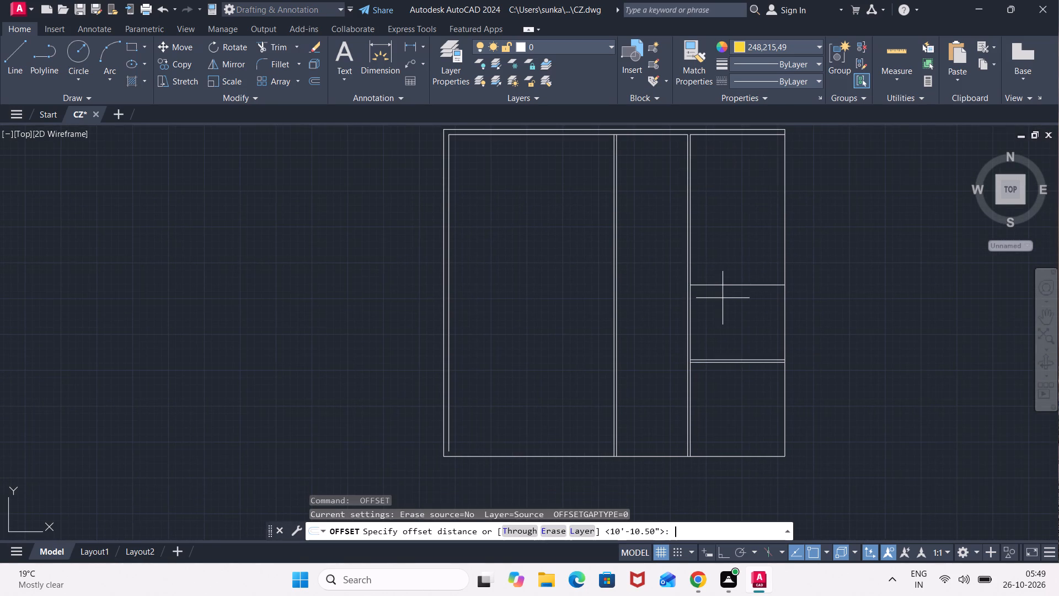
pyautogui.write('4.5"')
pyautogui.press('Return')
pyautogui.scroll(1, 735, 290)
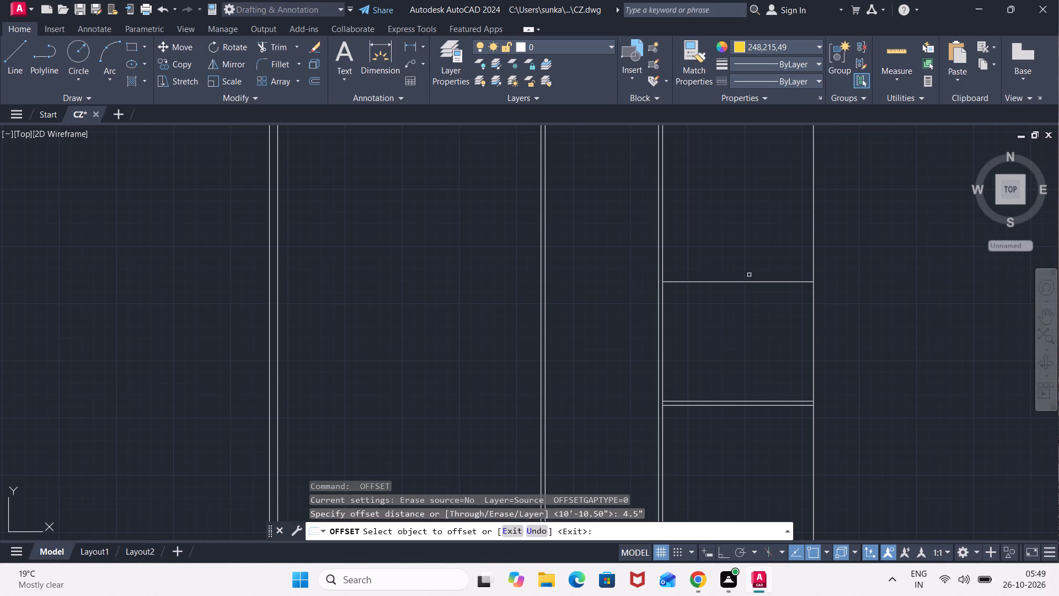
pyautogui.click(749, 283)
pyautogui.click(748, 241)
pyautogui.moveTo(740, 247); pyautogui.dragTo(715, 388, button='middle')
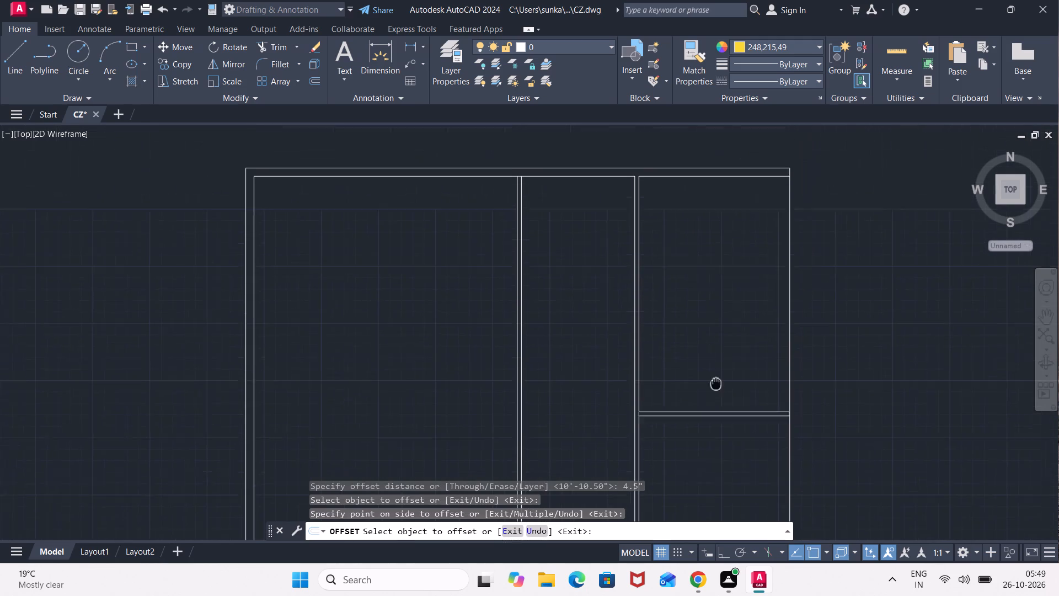
pyautogui.moveTo(715, 388); pyautogui.dragTo(714, 395, button='middle')
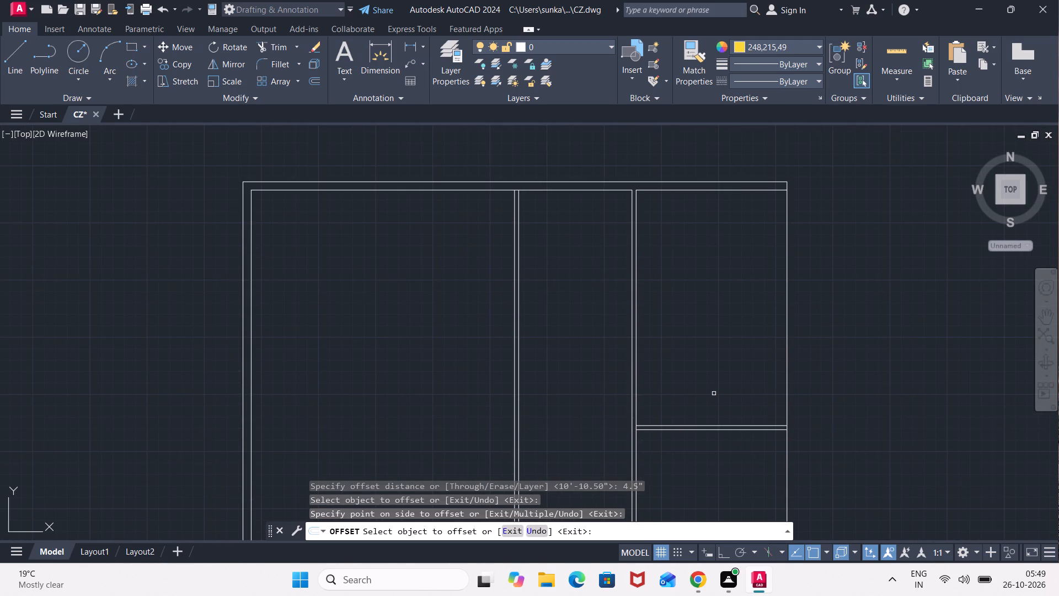
pyautogui.press('space')
# Offset the second cross partition's upper face 10'4.5" upward to place the third cross partition line.
pyautogui.press('space')
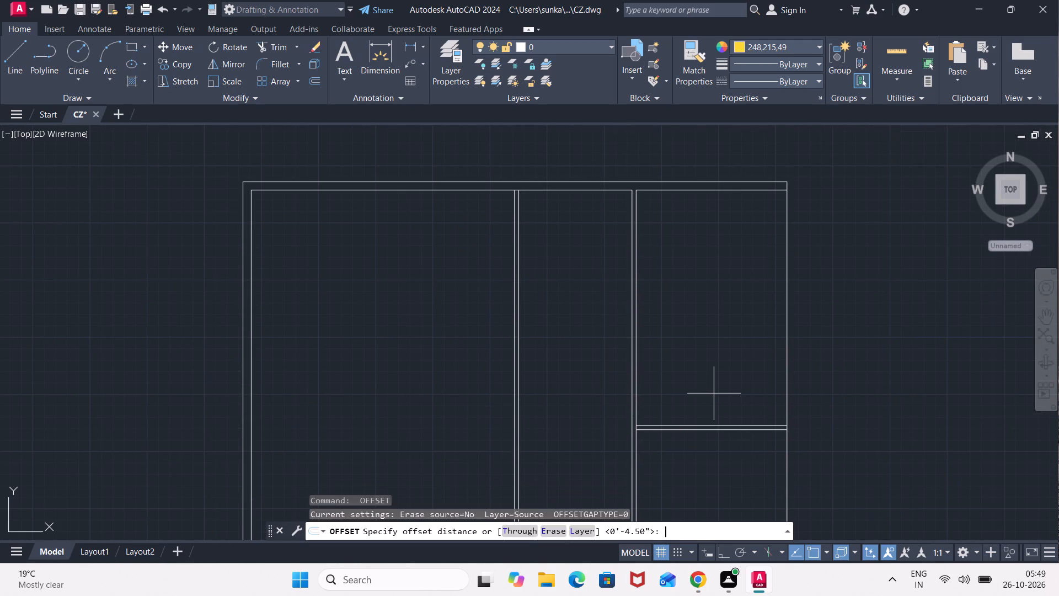
pyautogui.write('10\'4.5"')
pyautogui.press('Return')
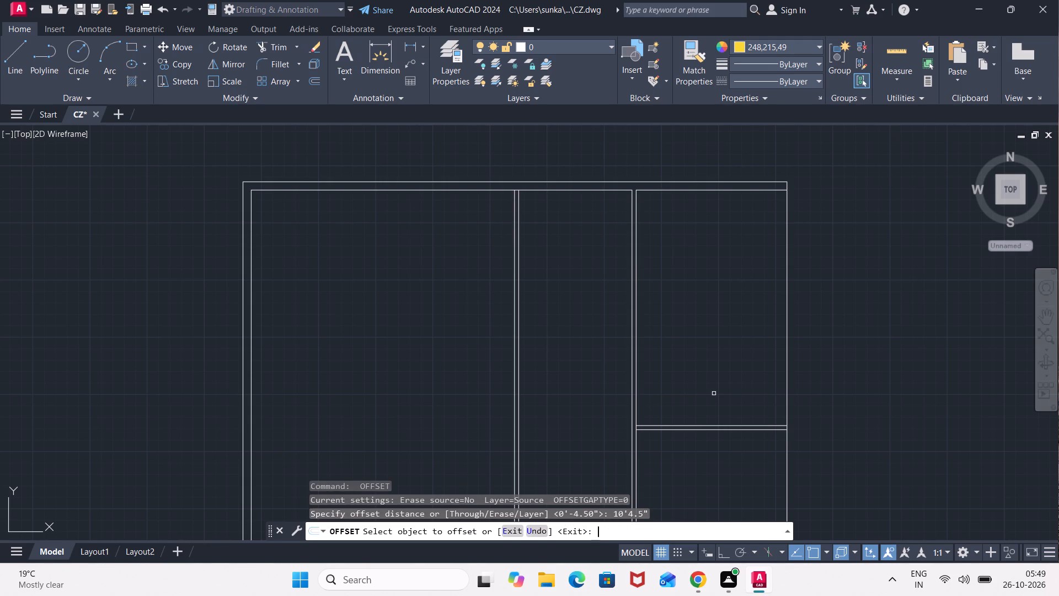
pyautogui.write('10')
pyautogui.write('\'10.5"')
pyautogui.press('Return')
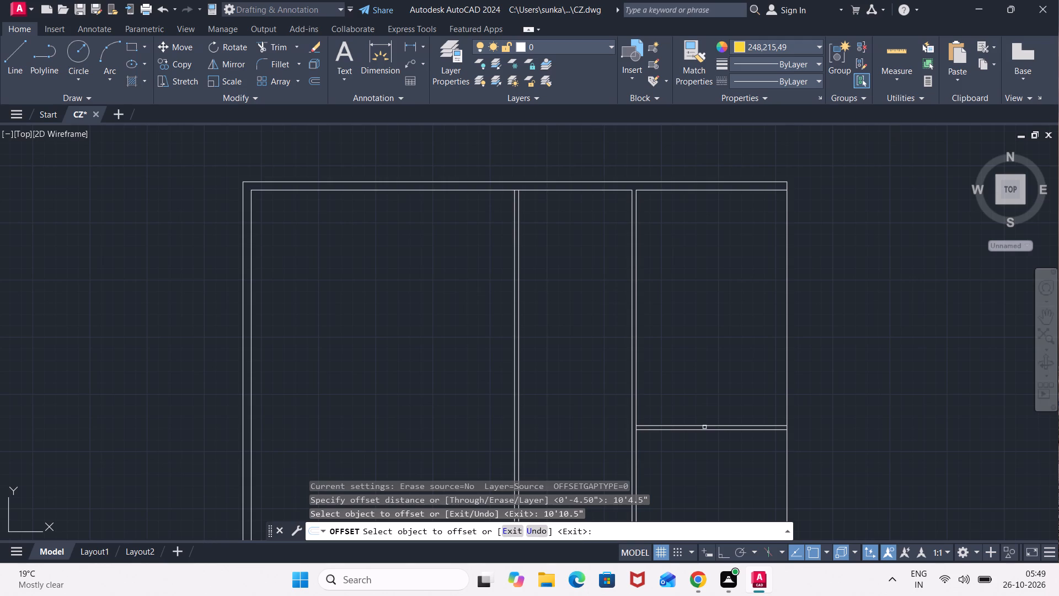
pyautogui.click(708, 424)
pyautogui.click(694, 358)
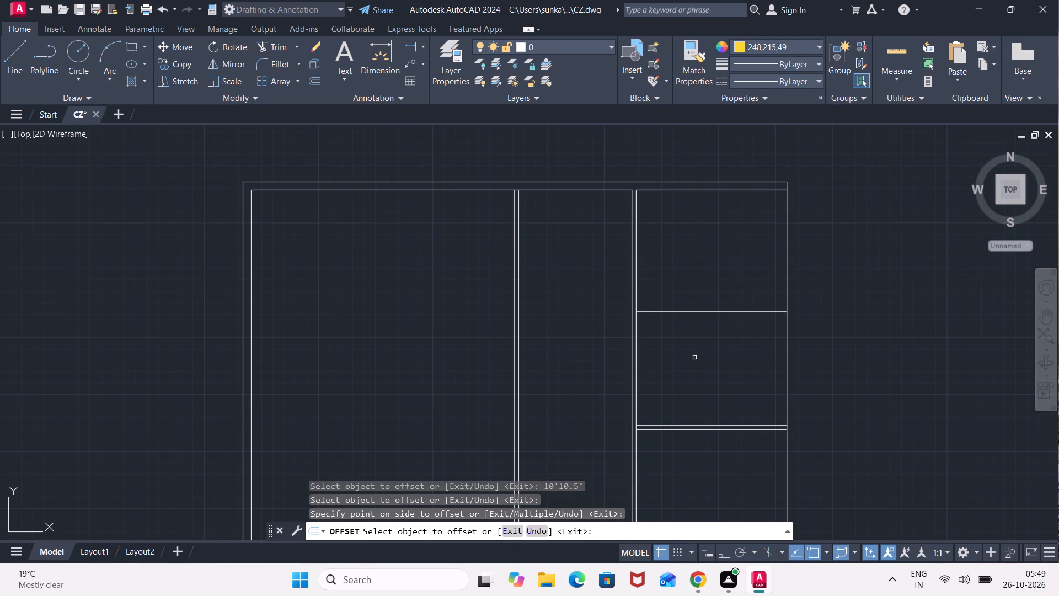
pyautogui.press('space')
# Offset the third cross partition line 4.5" upward to give it its wall thickness.
pyautogui.press('space')
pyautogui.write('4.5"')
pyautogui.press('Return')
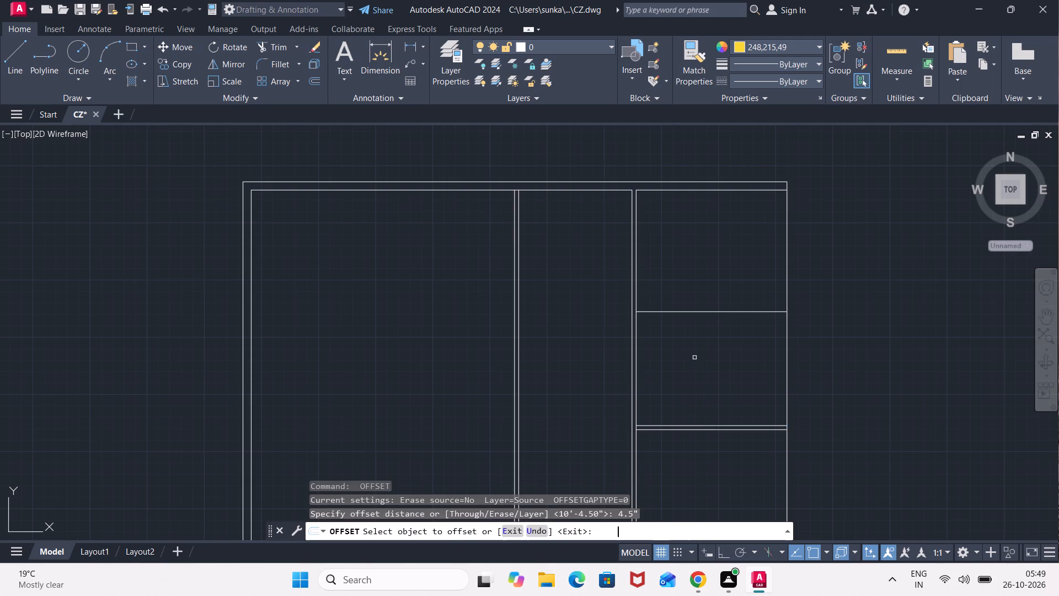
pyautogui.click(717, 311)
pyautogui.click(717, 295)
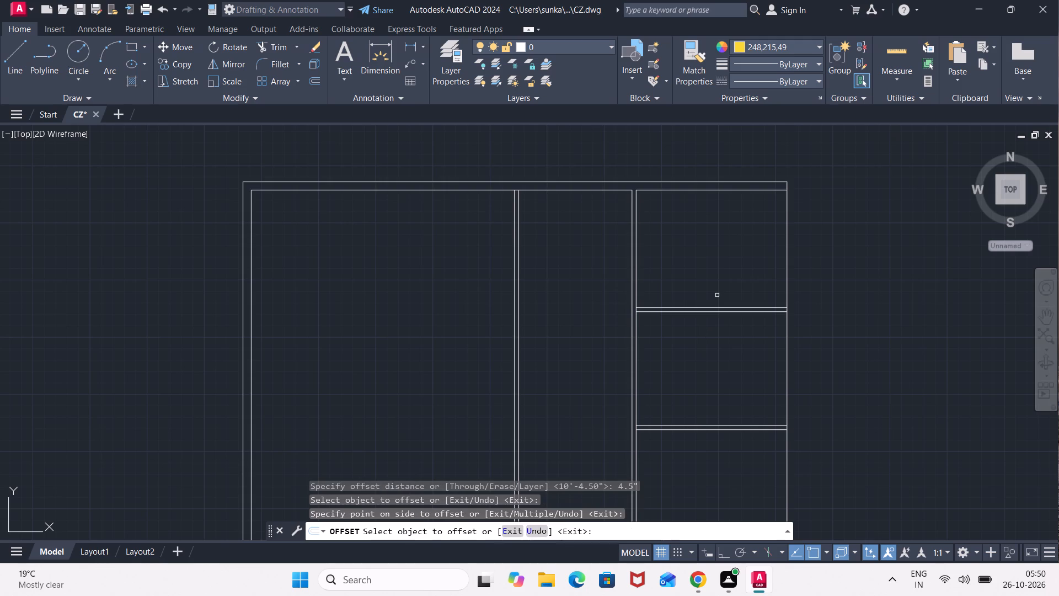
pyautogui.press('space')
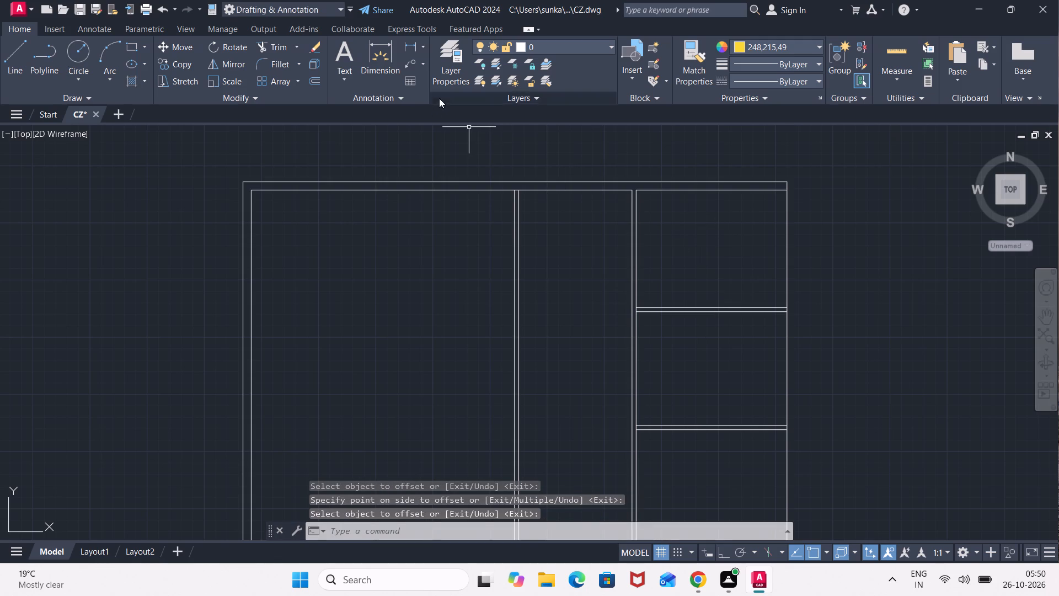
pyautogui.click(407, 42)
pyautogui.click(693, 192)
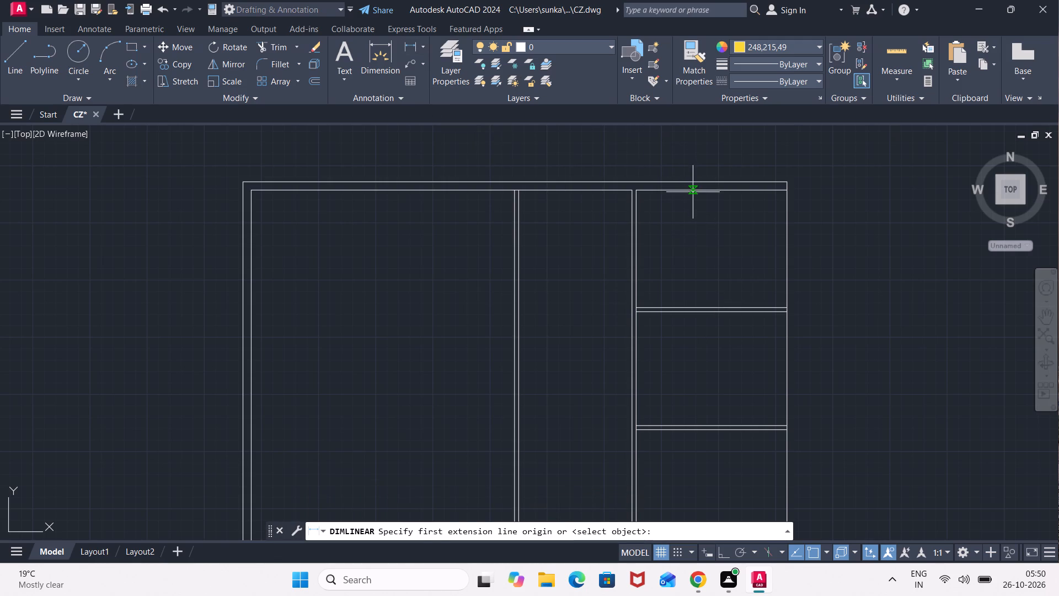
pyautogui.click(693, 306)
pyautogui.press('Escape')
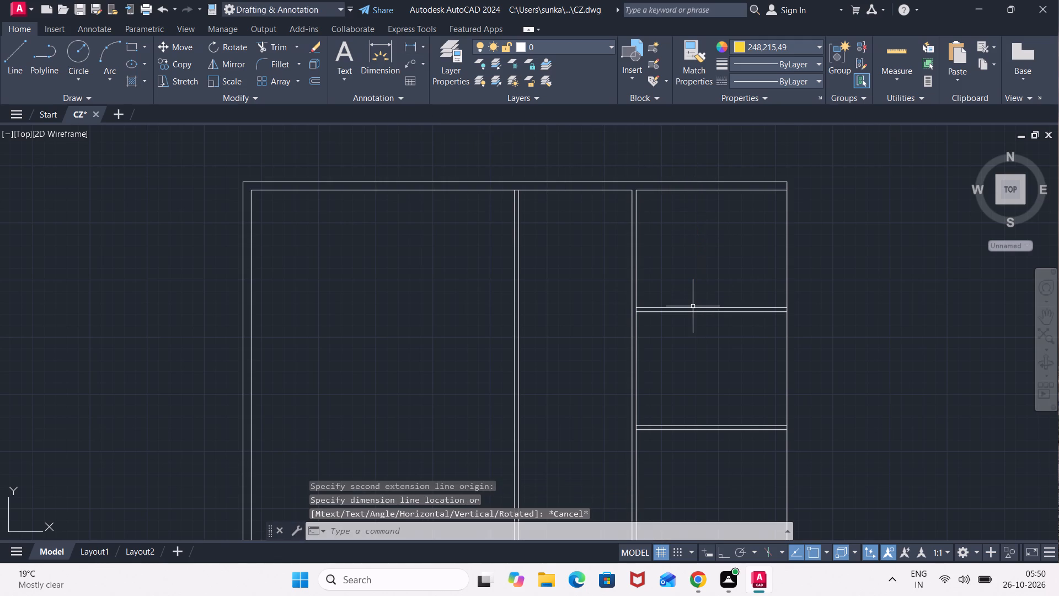
# Modify the Standard dimension style to use Engineering linear units and a text height of 8".
pyautogui.press('d')
pyautogui.press('Return')
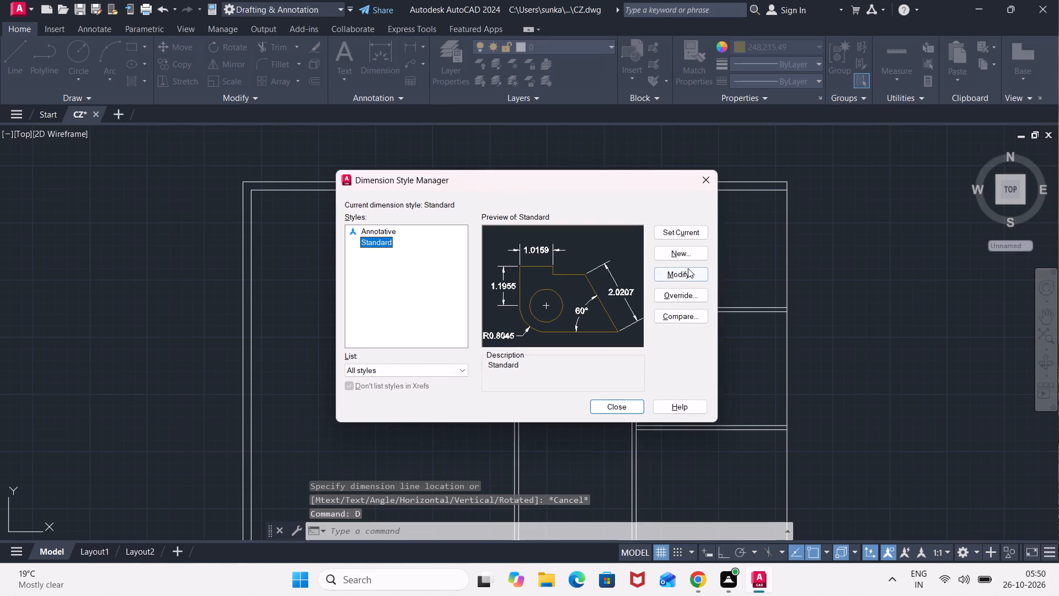
pyautogui.click(684, 272)
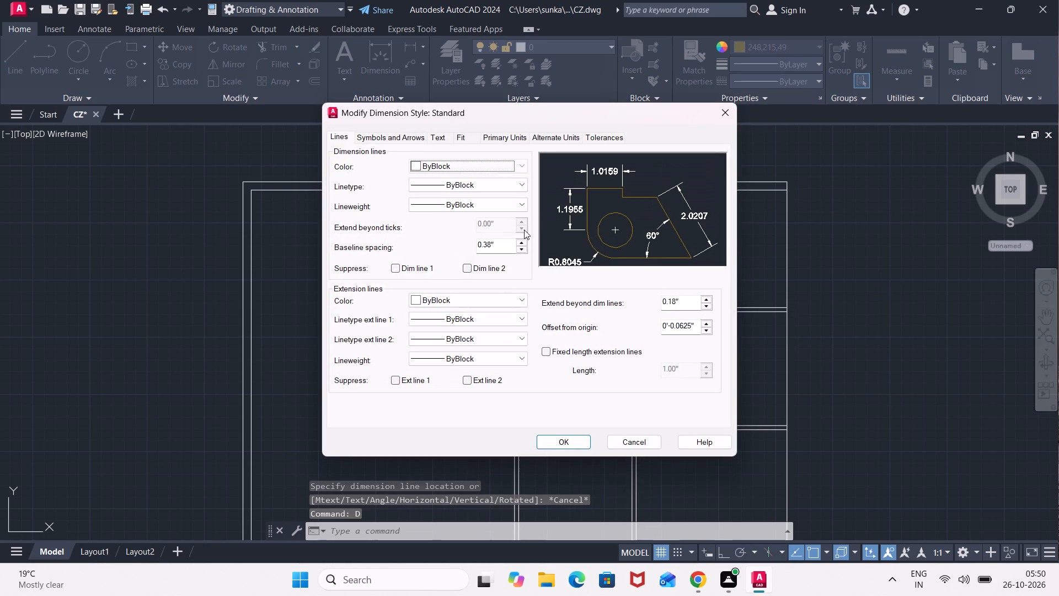
pyautogui.click(498, 134)
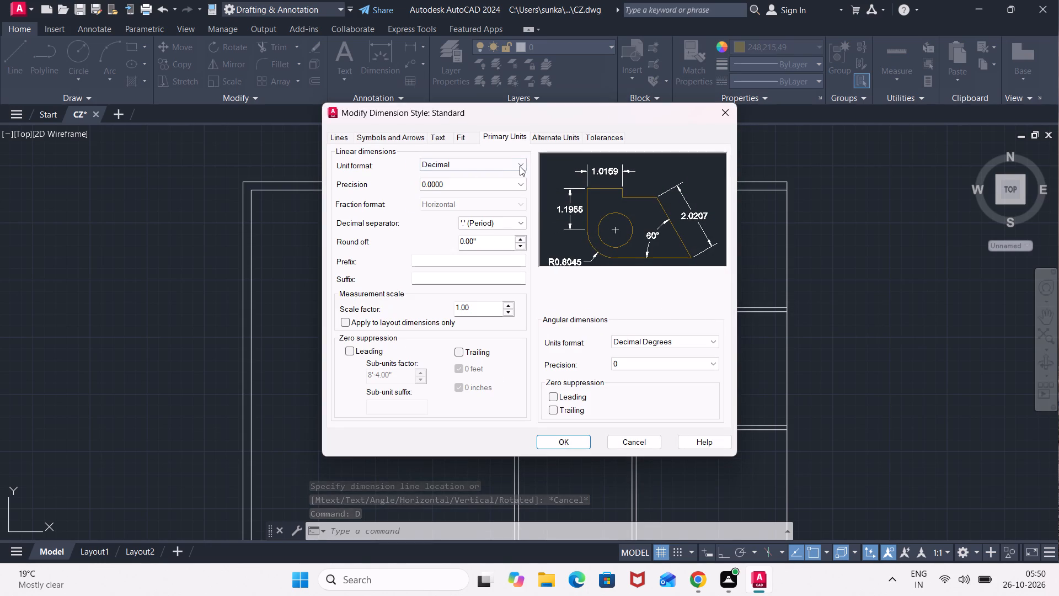
pyautogui.click(520, 166)
pyautogui.click(511, 194)
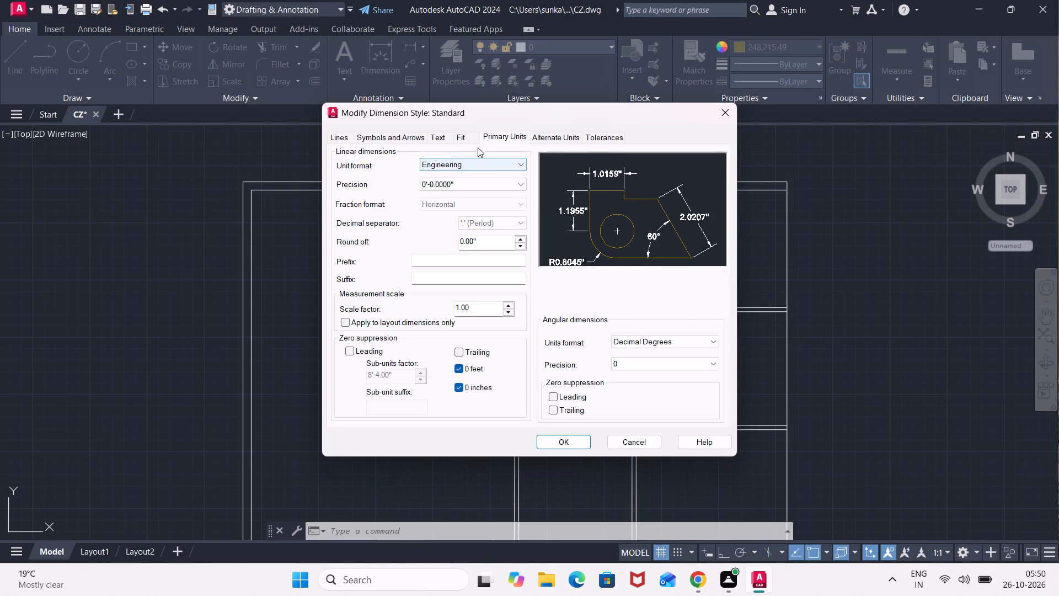
pyautogui.click(441, 140)
pyautogui.doubleClick(505, 232)
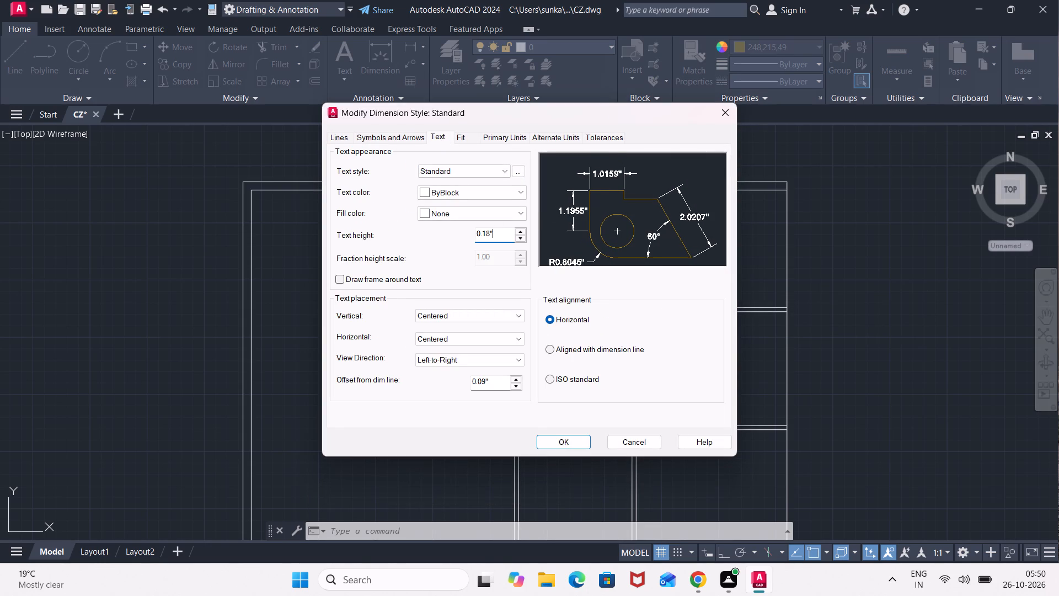
pyautogui.write('8"')
pyautogui.press('Return')
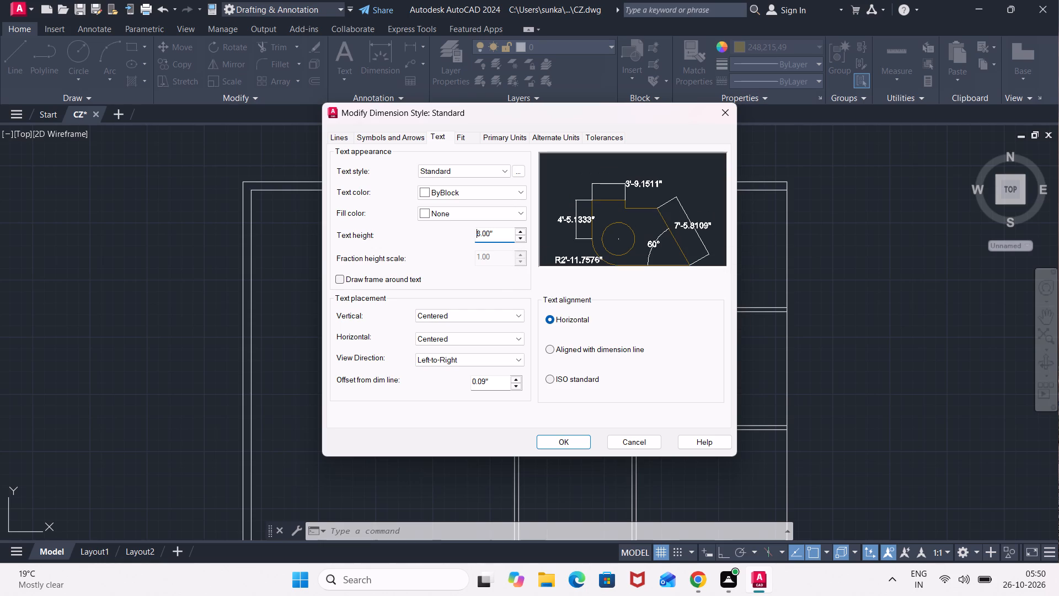
pyautogui.click(555, 447)
pyautogui.click(634, 407)
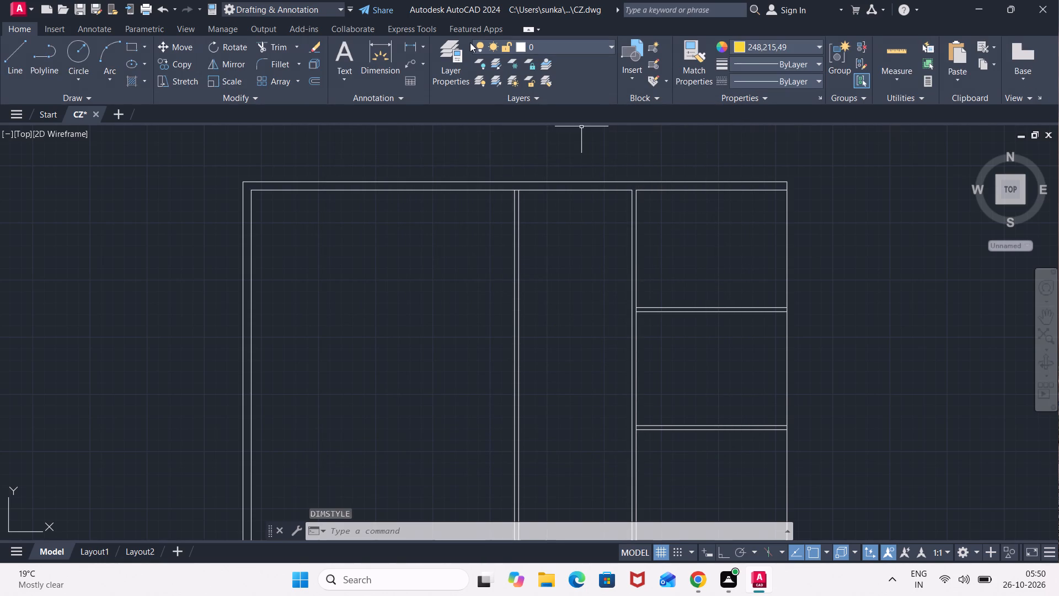
# Check the clear height of the upper room in the eastern bay with a linear dimension.
pyautogui.click(404, 50)
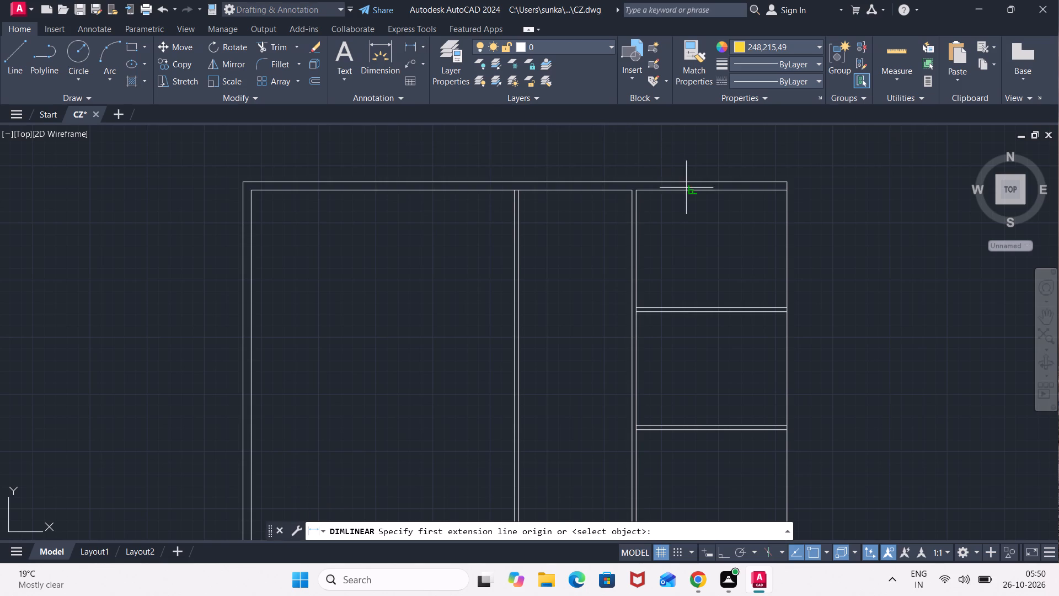
pyautogui.click(687, 189)
pyautogui.click(694, 308)
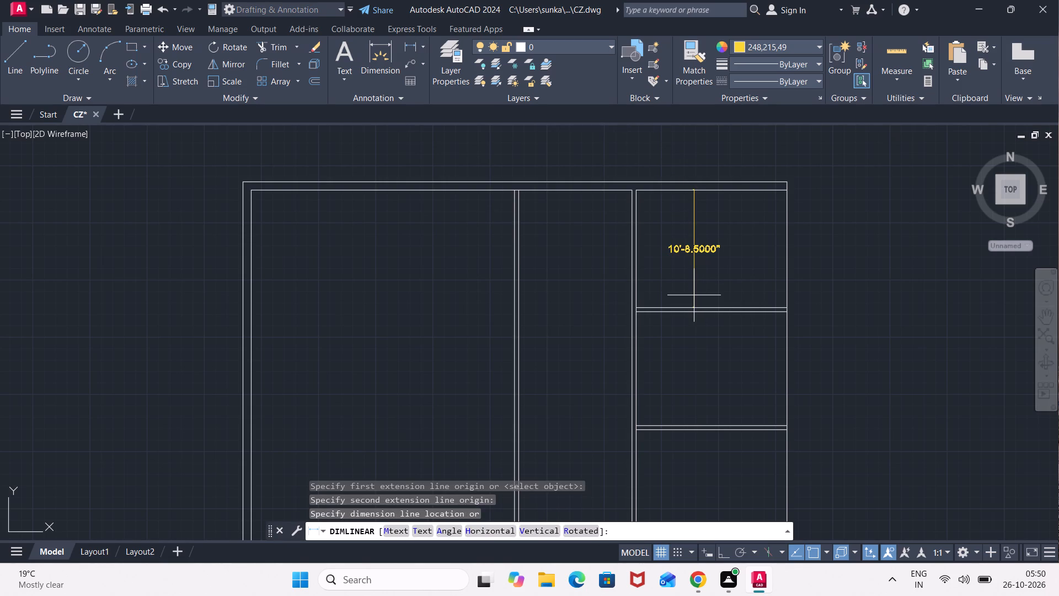
pyautogui.press('Escape')
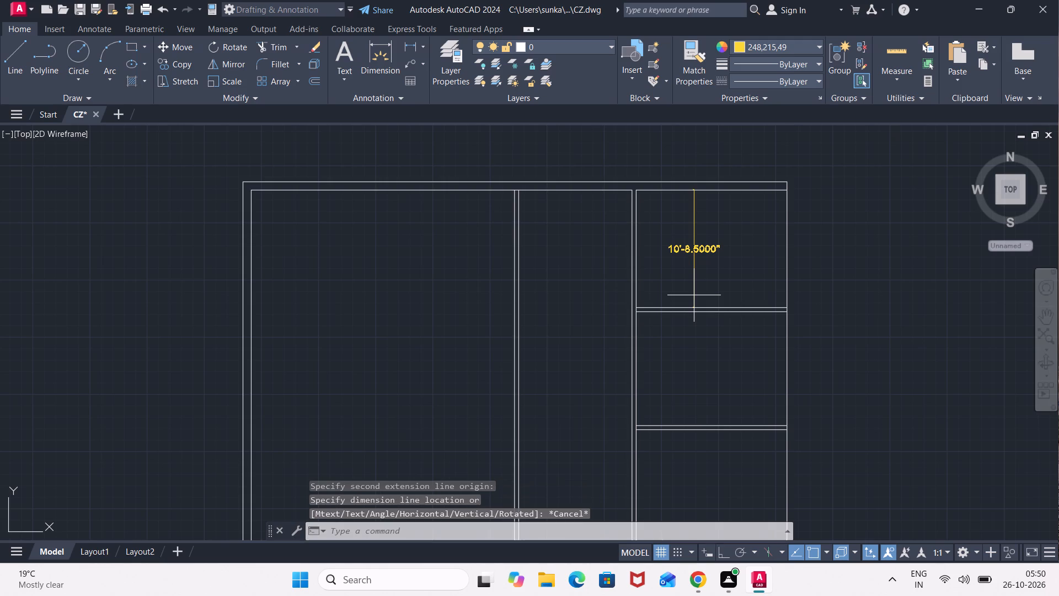
# Trim the top wall's inner line between the two faces of the long partition beside the large western room.
pyautogui.scroll(-3, 756, 375)
pyautogui.moveTo(740, 416); pyautogui.dragTo(709, 353, button='middle')
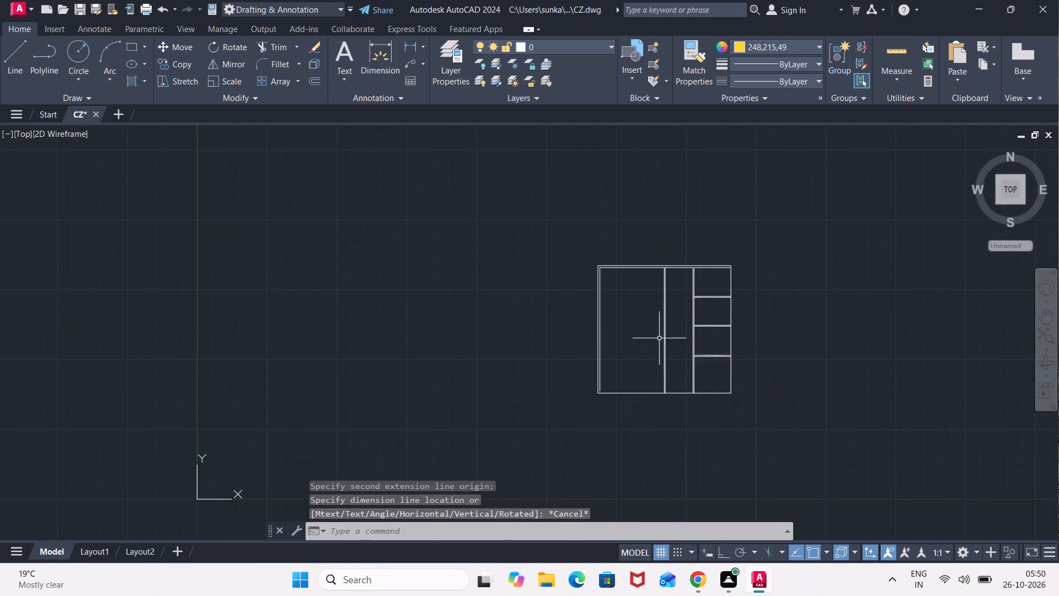
pyautogui.scroll(3, 654, 326)
pyautogui.moveTo(688, 292); pyautogui.dragTo(706, 342, button='middle')
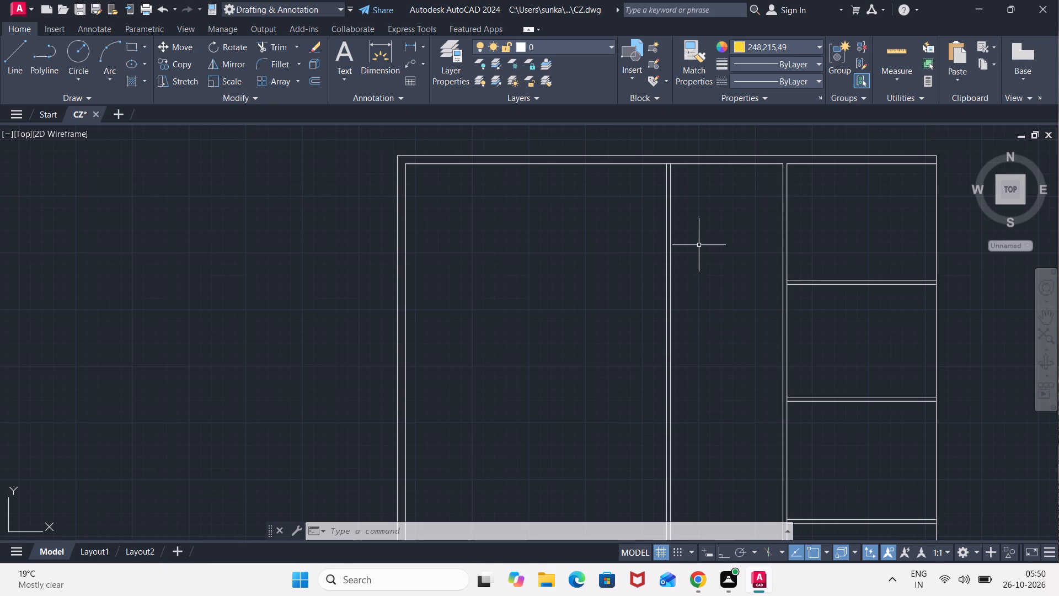
pyautogui.write('TR')
pyautogui.press('Return')
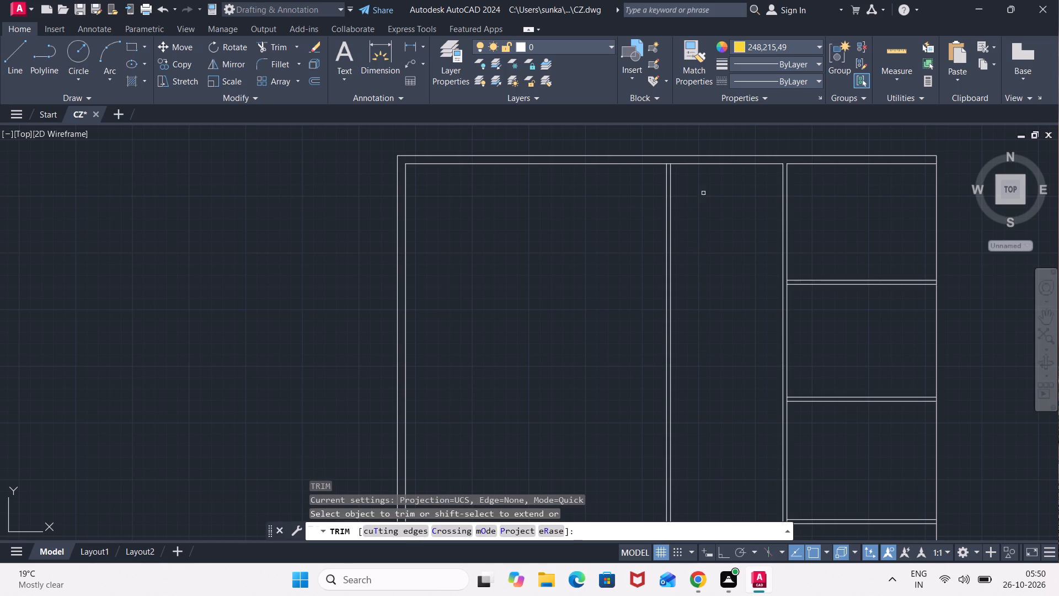
pyautogui.scroll(2, 669, 177)
pyautogui.click(663, 150)
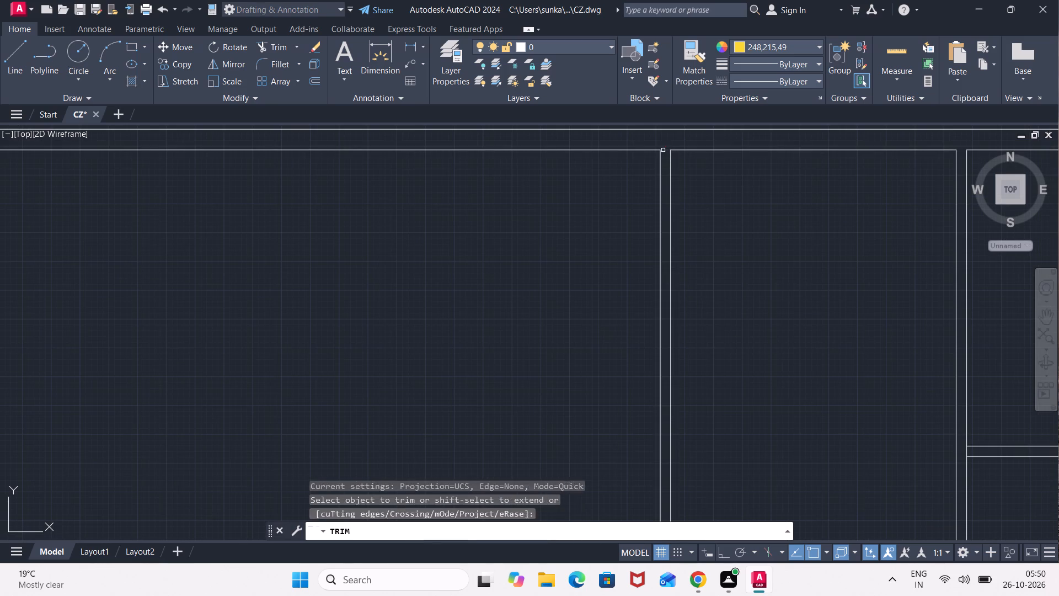
pyautogui.scroll(-1, 746, 224)
pyautogui.press('Escape')
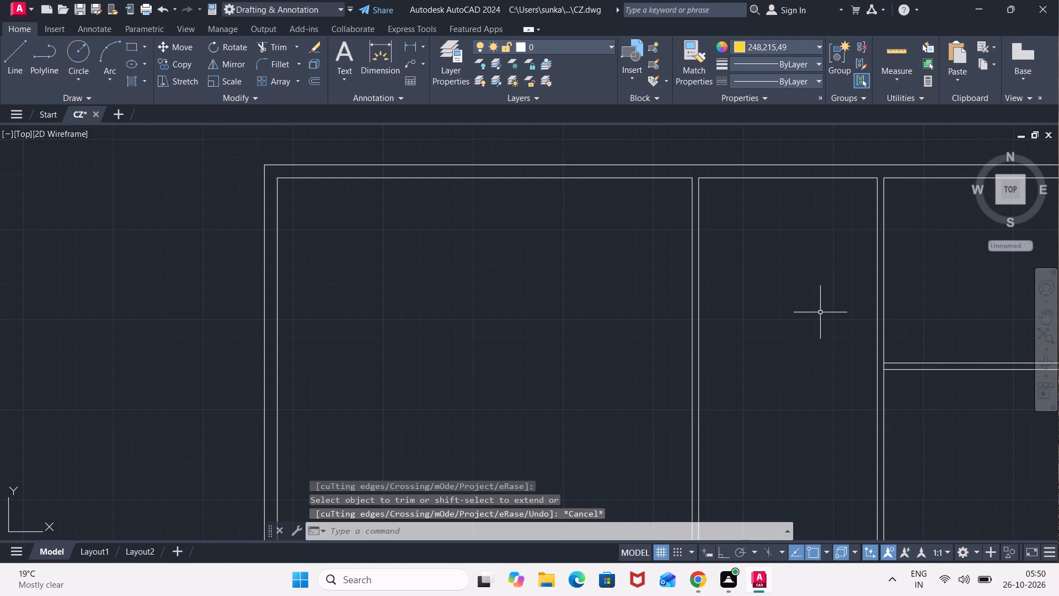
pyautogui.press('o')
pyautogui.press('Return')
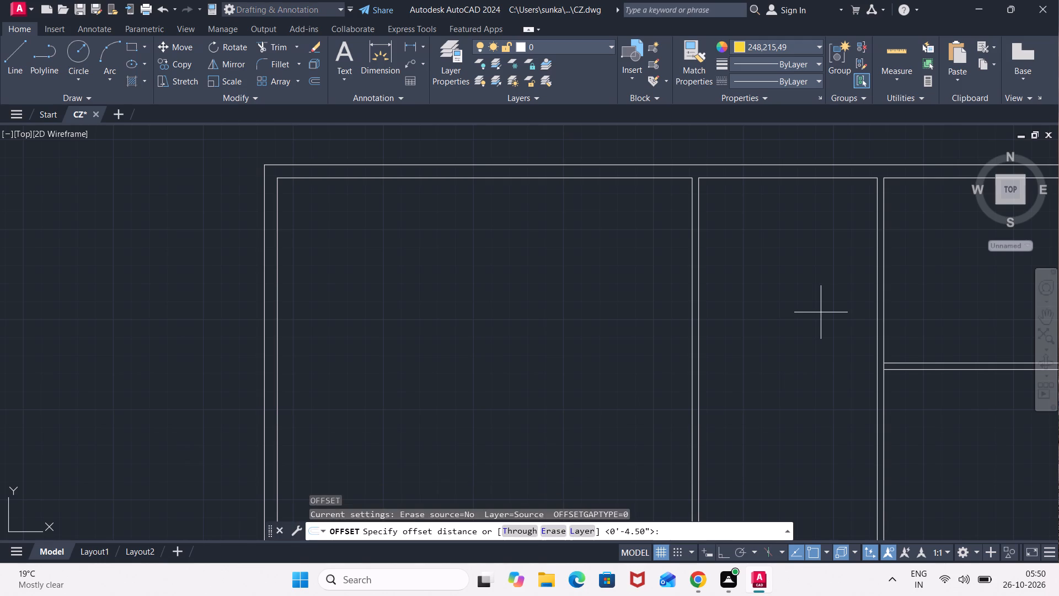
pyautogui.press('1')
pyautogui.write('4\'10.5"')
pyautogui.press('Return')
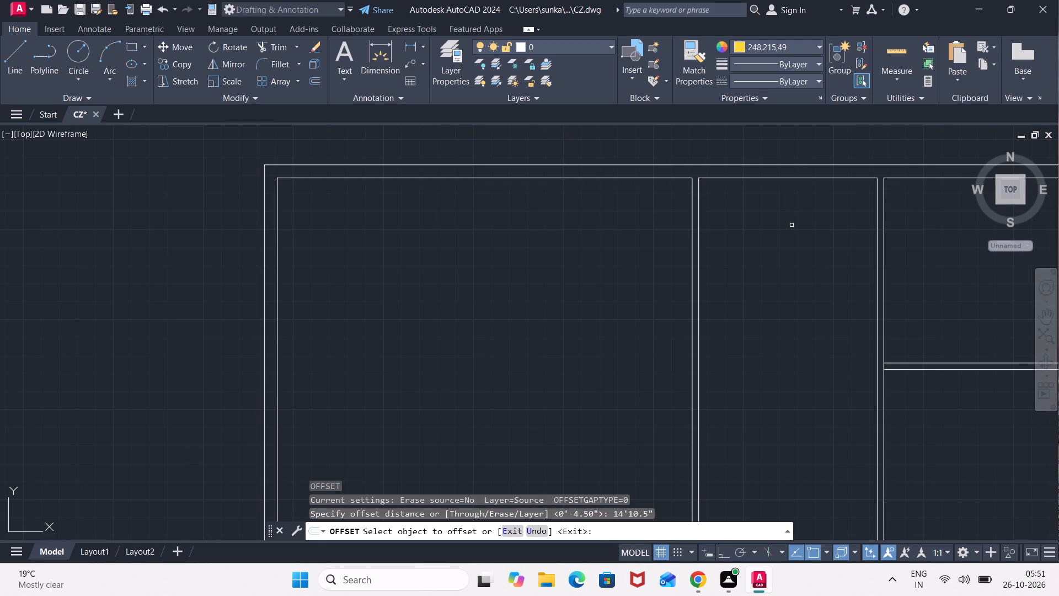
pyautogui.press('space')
# Offset the top wall's inner line in the middle bay 14'10.6" downward to place a cross partition line.
pyautogui.press('space')
pyautogui.write("14'10.45")
pyautogui.hotkey('shift', '"')
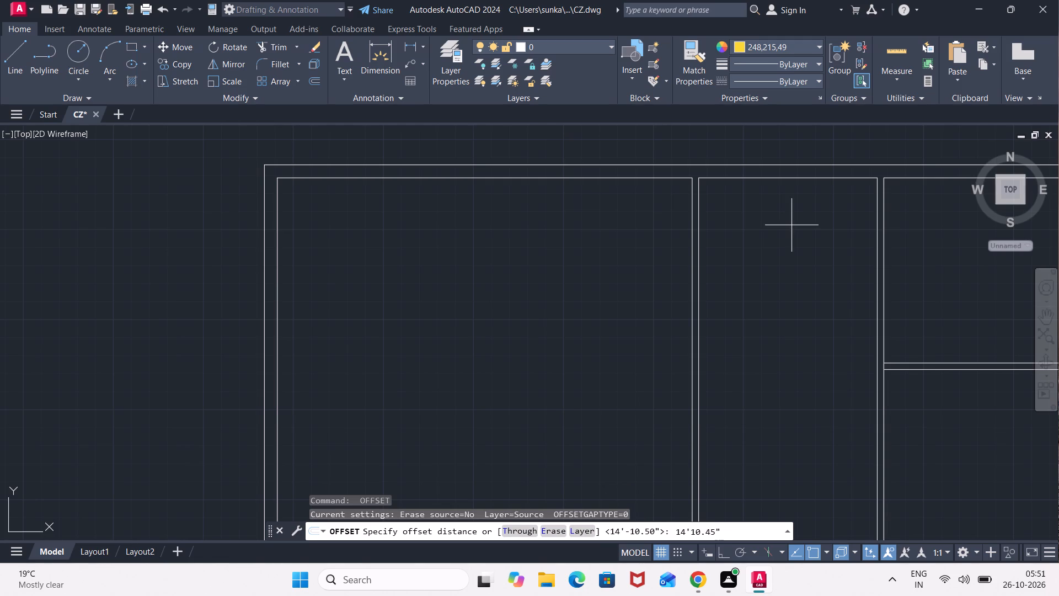
pyautogui.press('BackSpace')
pyautogui.press('BackSpace')
pyautogui.press('BackSpace')
pyautogui.write('6"')
pyautogui.press('Return')
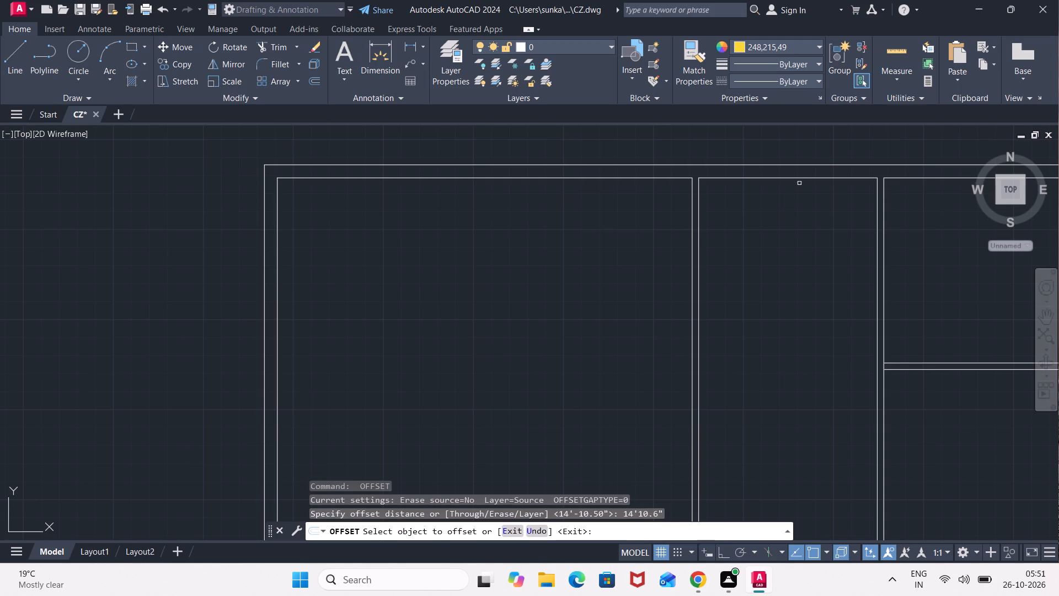
pyautogui.click(801, 179)
pyautogui.click(810, 304)
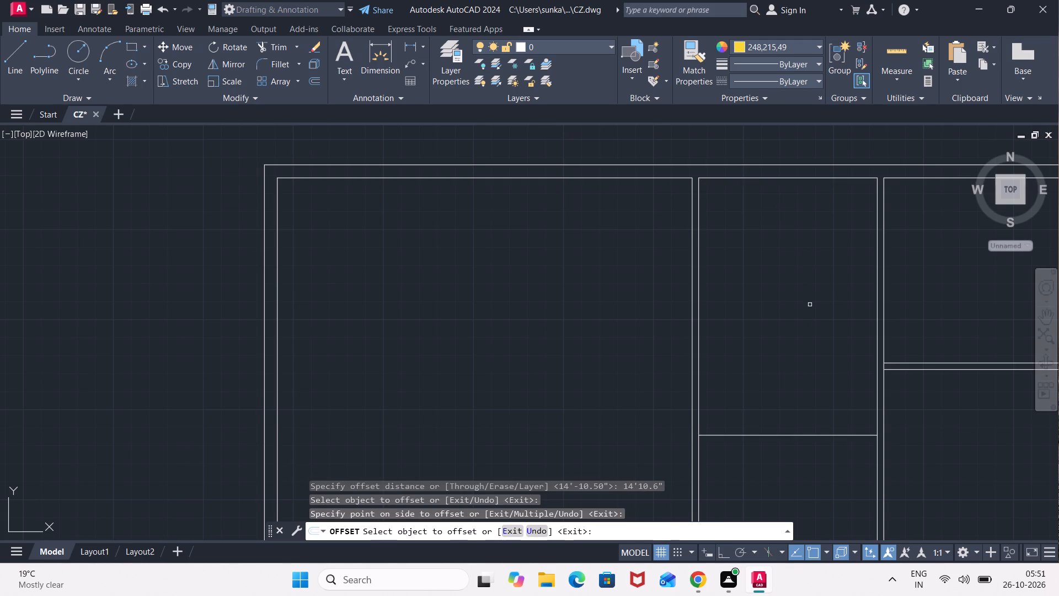
pyautogui.press('space')
# Offset the middle bay's cross partition line 4.5" downward to give it its wall thickness.
pyautogui.press('space')
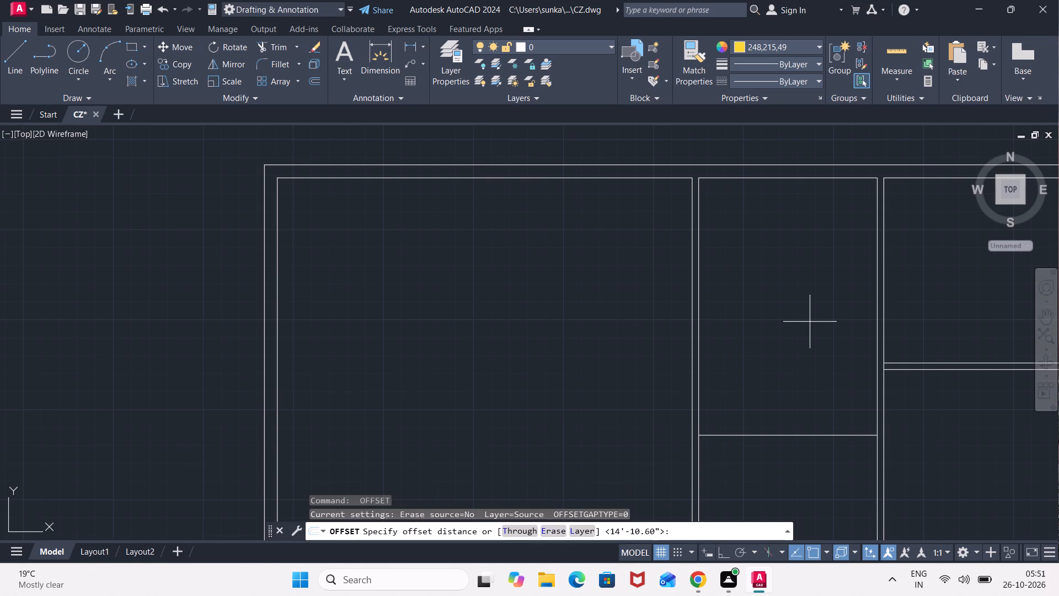
pyautogui.write('4.5"')
pyautogui.press('Return')
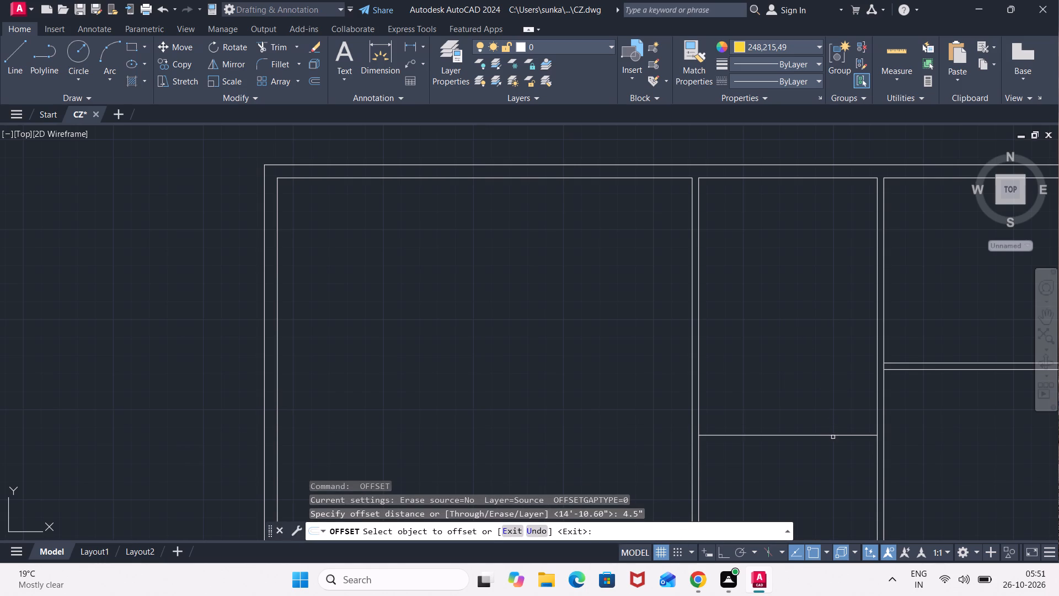
pyautogui.click(836, 436)
pyautogui.click(838, 466)
pyautogui.moveTo(823, 472); pyautogui.dragTo(724, 275, button='middle')
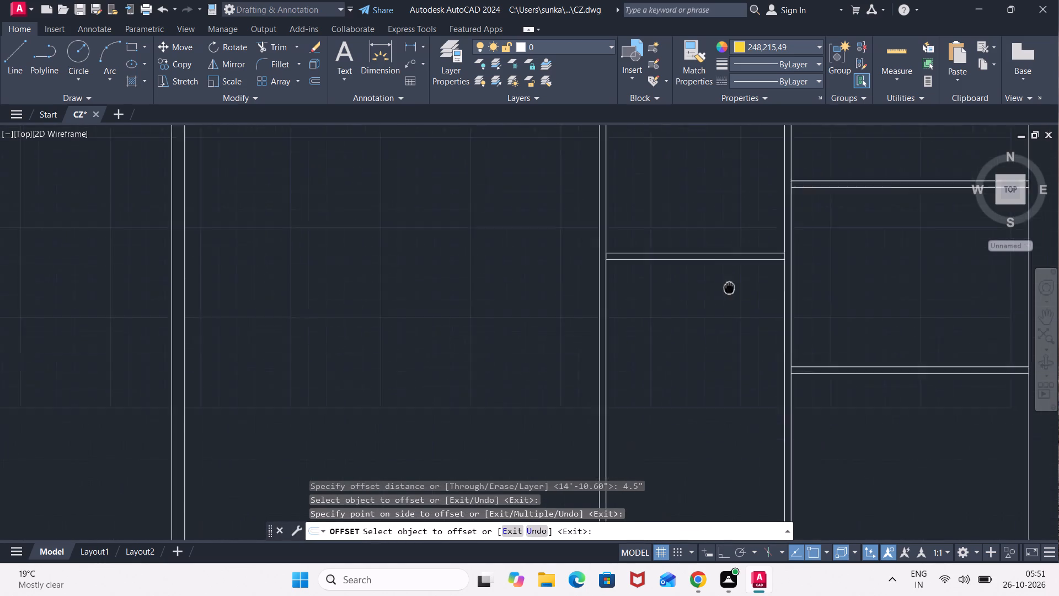
pyautogui.moveTo(724, 275); pyautogui.dragTo(701, 226, button='middle')
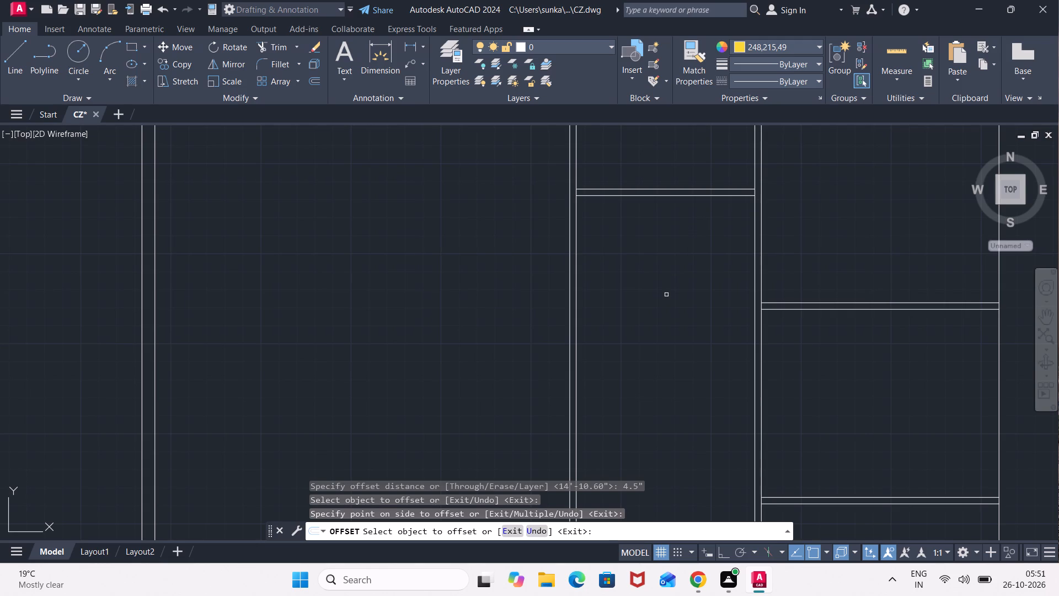
pyautogui.press('space')
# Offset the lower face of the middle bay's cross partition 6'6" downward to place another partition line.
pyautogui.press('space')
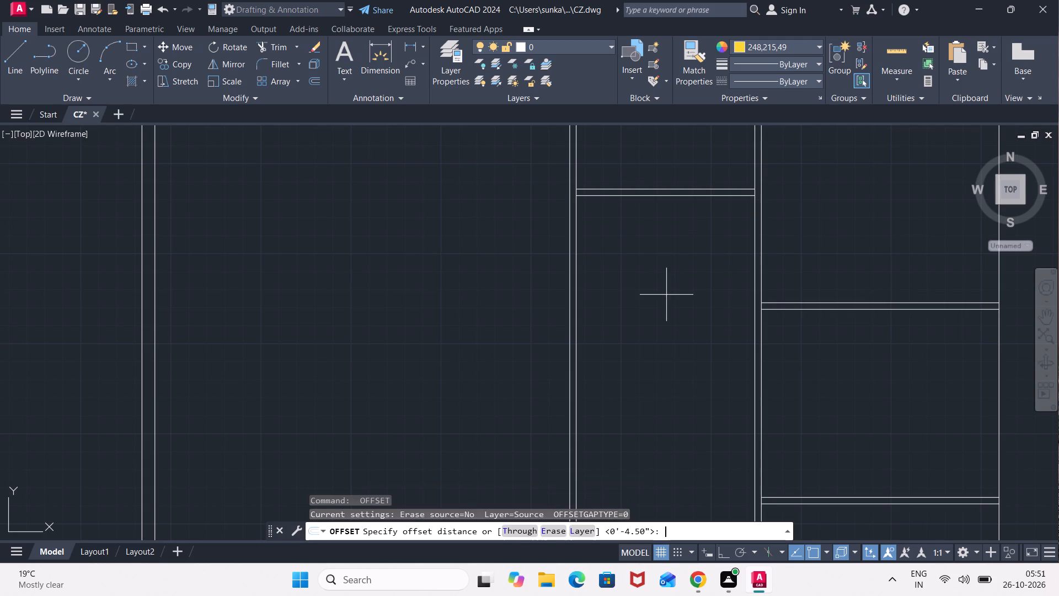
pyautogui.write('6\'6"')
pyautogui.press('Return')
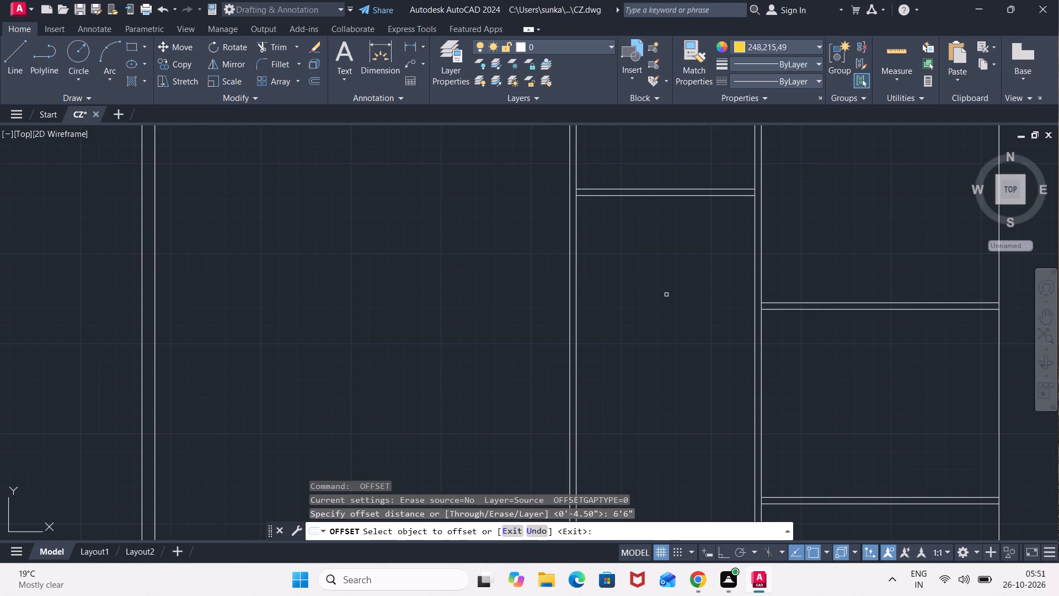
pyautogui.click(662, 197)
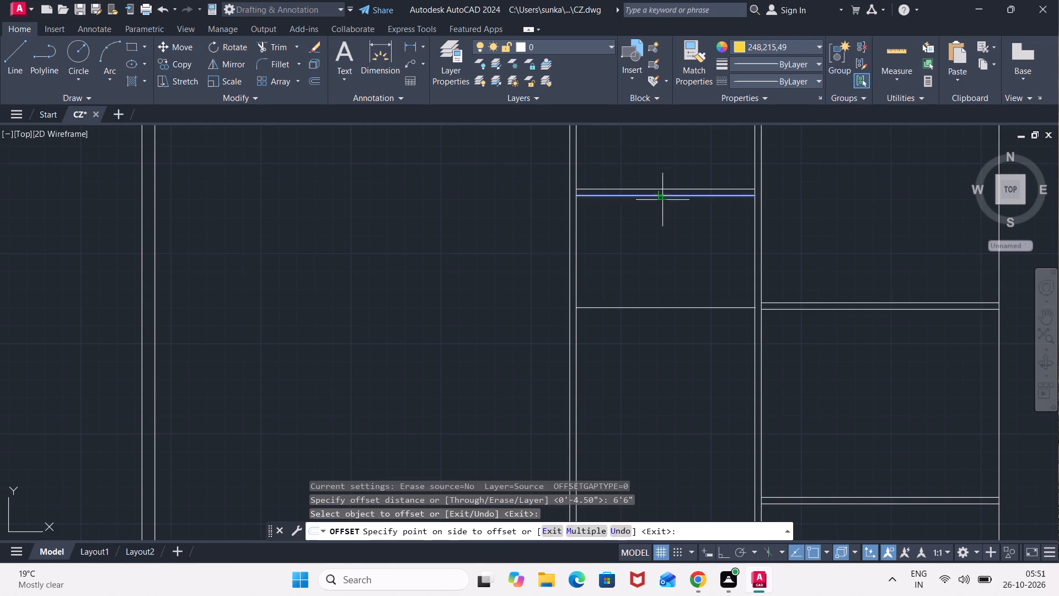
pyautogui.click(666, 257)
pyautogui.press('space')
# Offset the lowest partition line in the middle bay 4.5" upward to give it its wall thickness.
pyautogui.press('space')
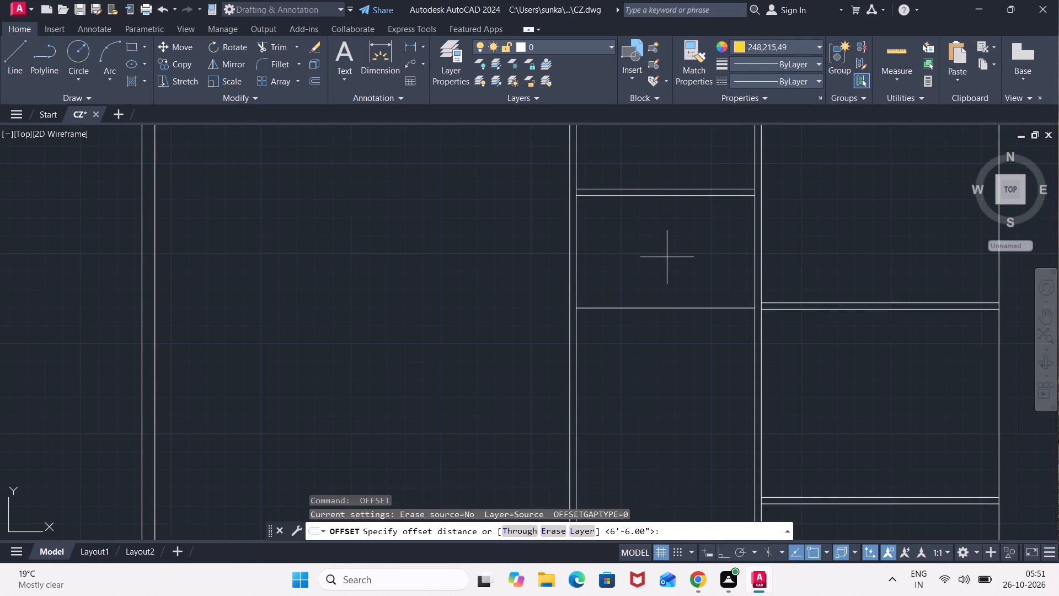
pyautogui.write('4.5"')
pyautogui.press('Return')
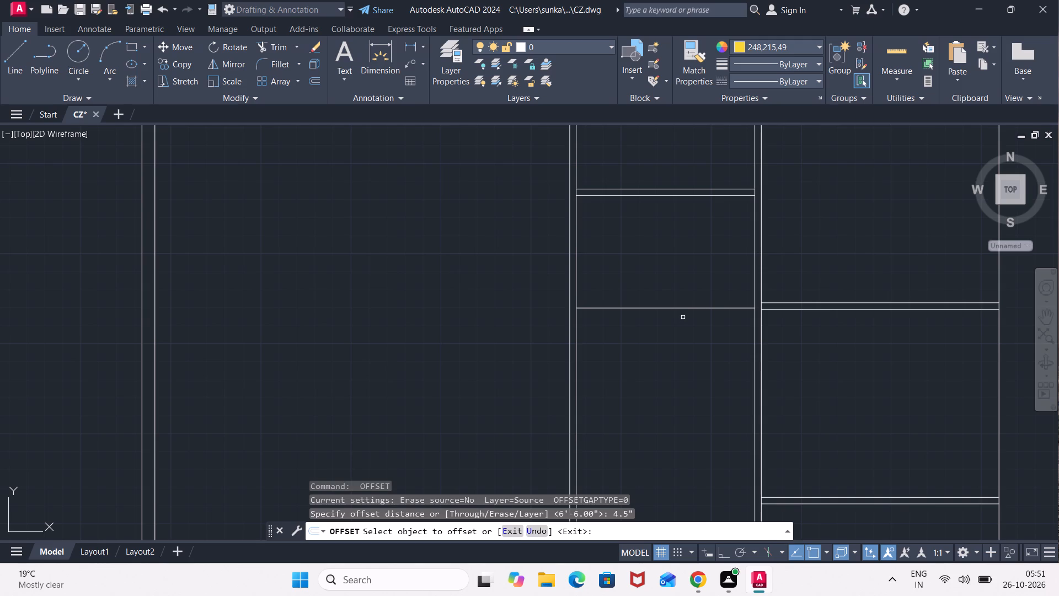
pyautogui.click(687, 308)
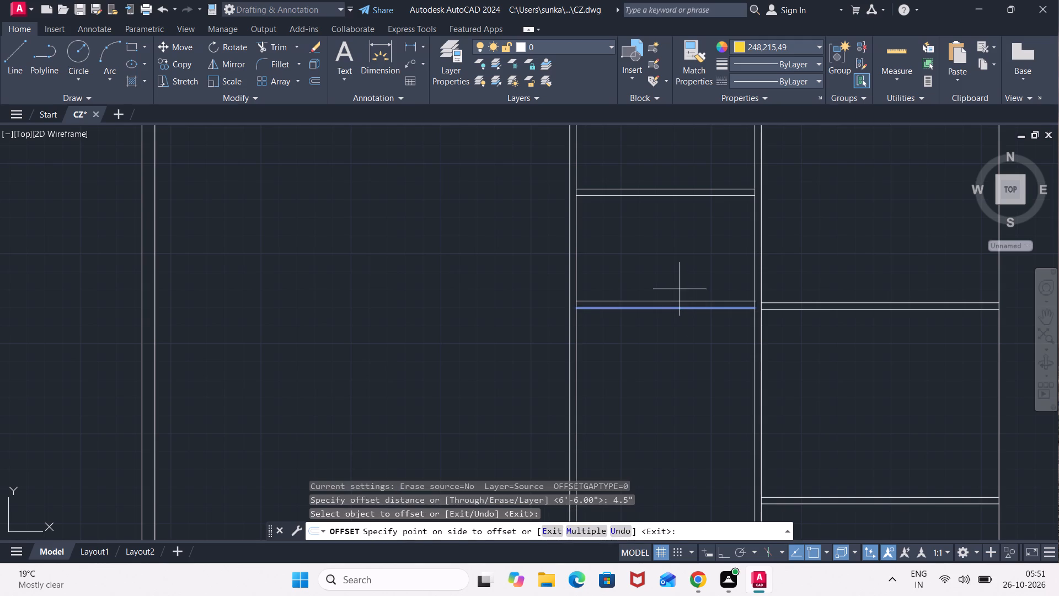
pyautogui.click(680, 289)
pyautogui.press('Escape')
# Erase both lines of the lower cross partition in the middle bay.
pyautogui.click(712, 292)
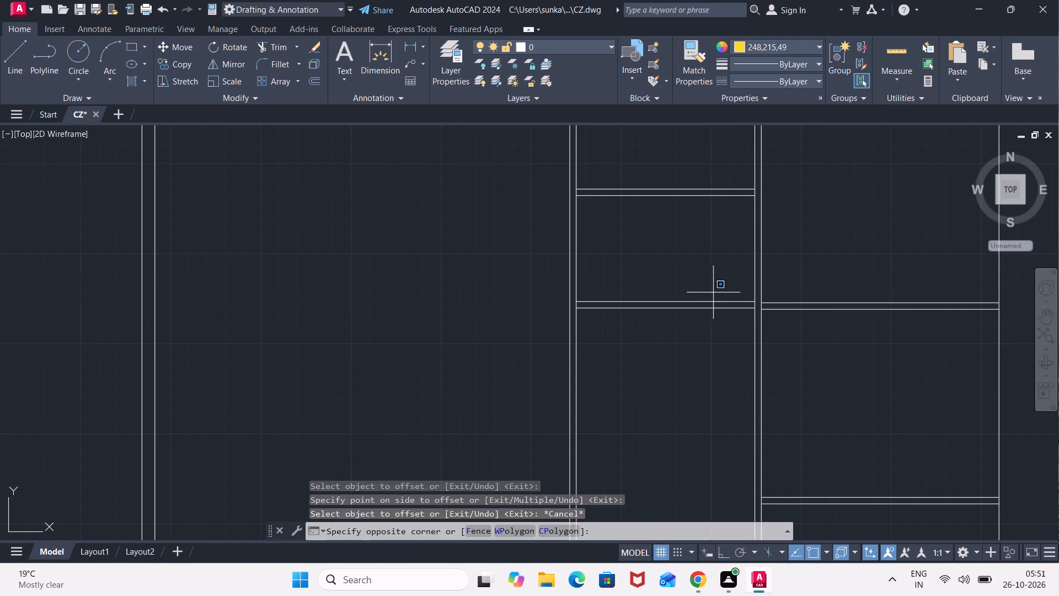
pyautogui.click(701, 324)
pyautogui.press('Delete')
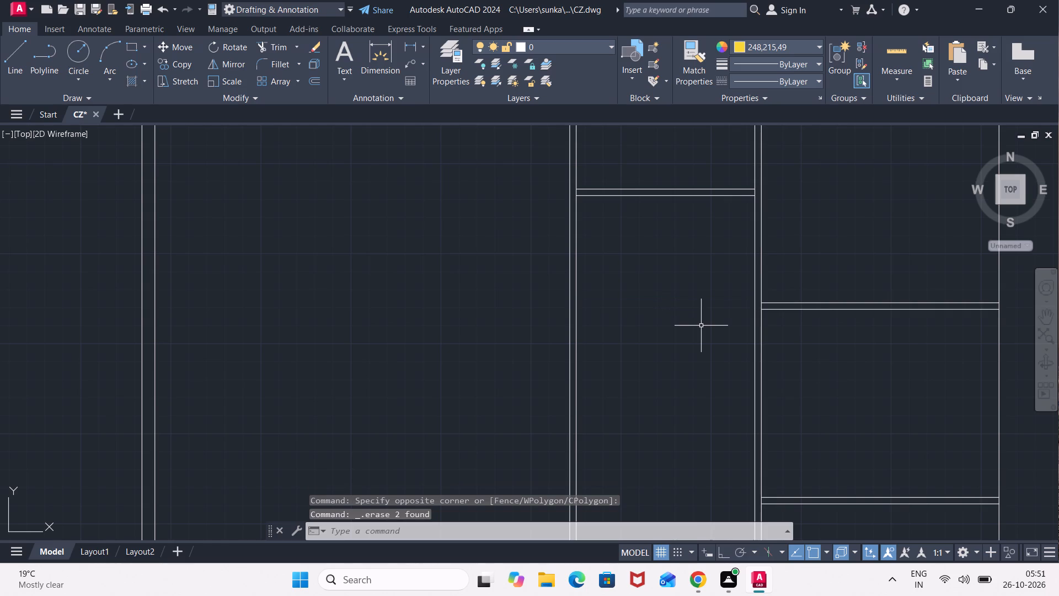
# Stretch both lines of the eastern bay's middle cross partition west across the middle bay to the far long partition's near face.
pyautogui.click(789, 310)
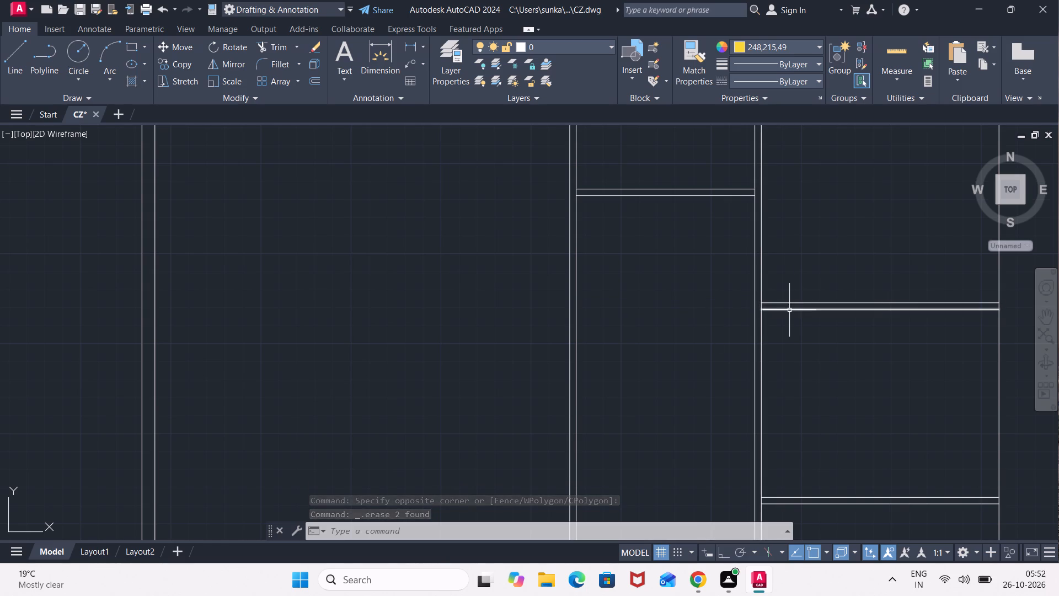
pyautogui.click(763, 309)
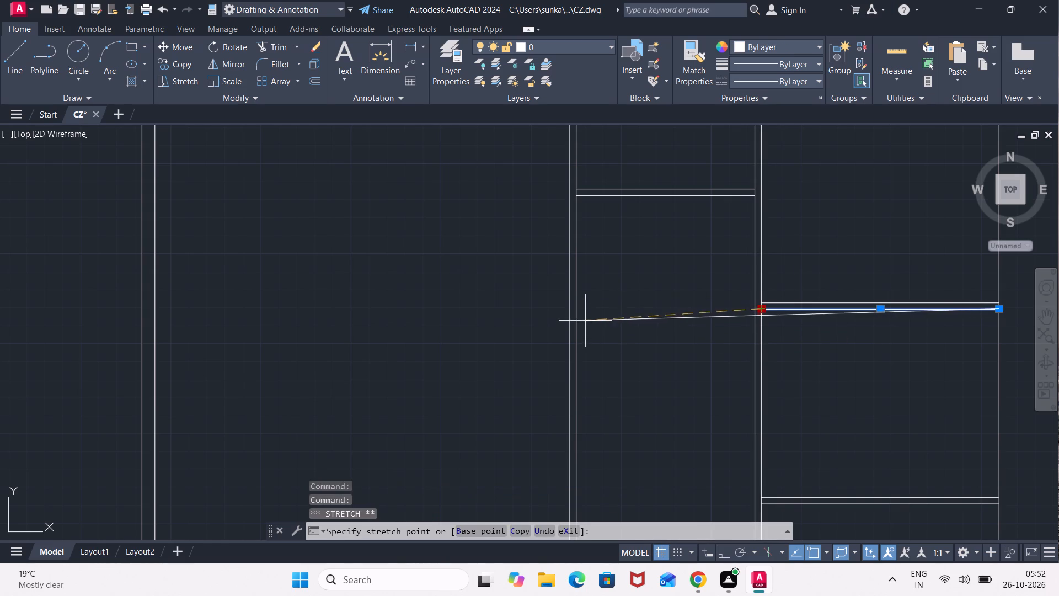
pyautogui.click(579, 311)
pyautogui.press('Escape')
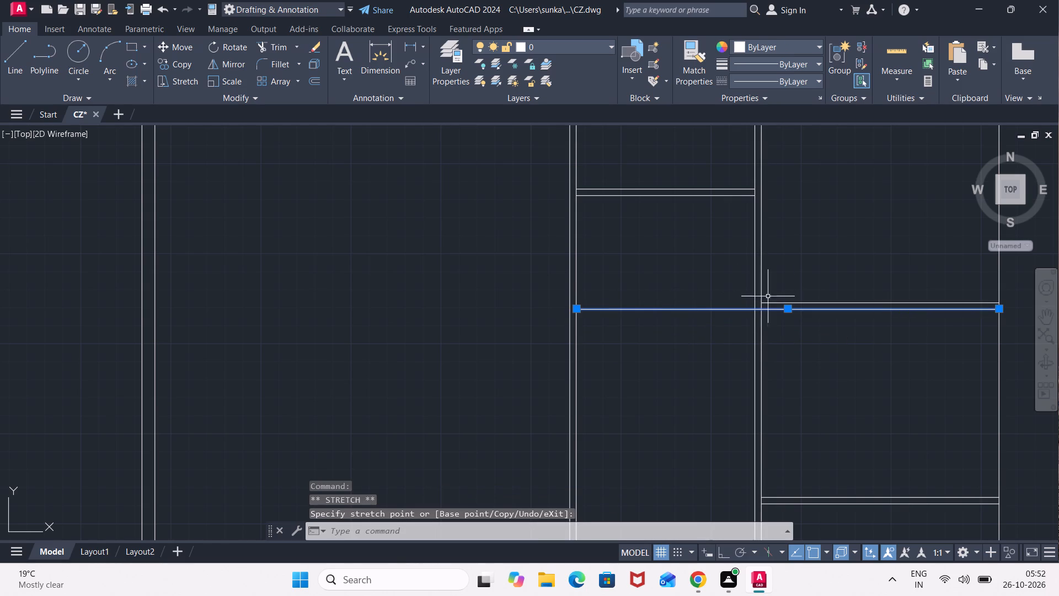
pyautogui.click(772, 301)
pyautogui.click(758, 299)
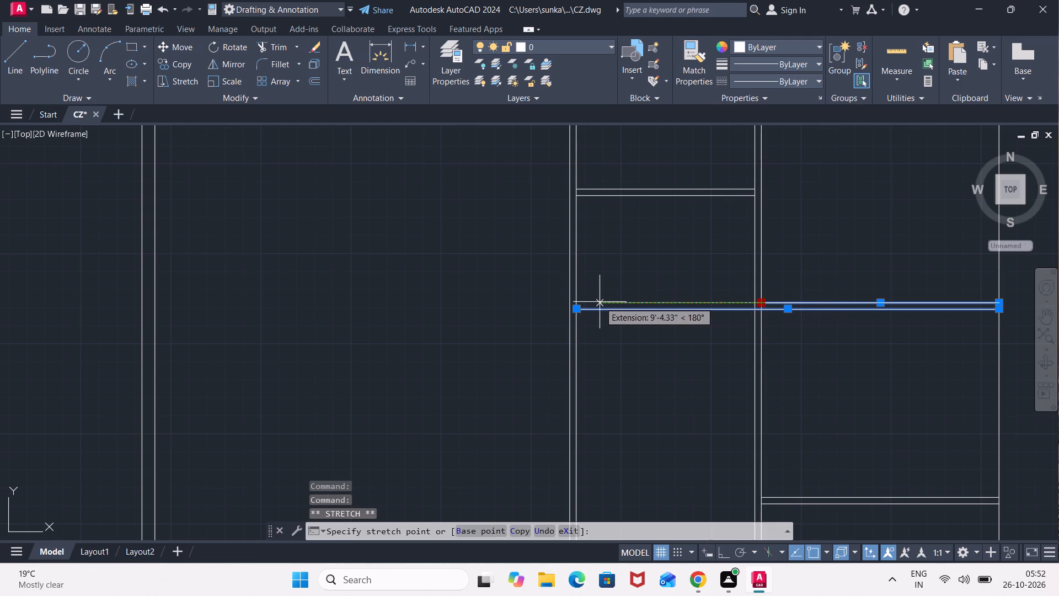
pyautogui.click(579, 303)
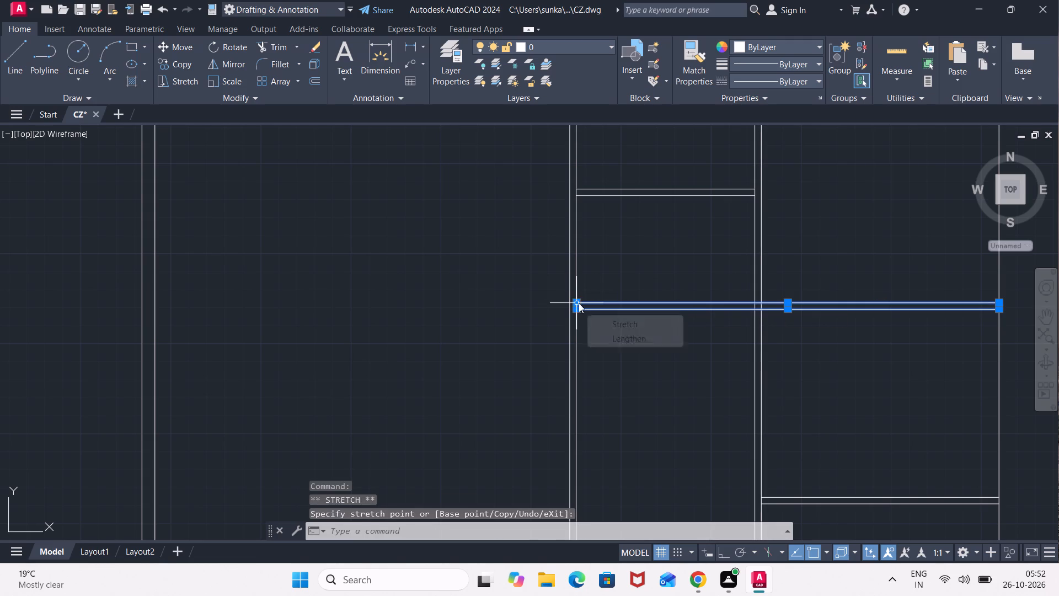
pyautogui.press('Escape')
pyautogui.press('Escape')
pyautogui.press('Escape')
pyautogui.scroll(-1, 705, 354)
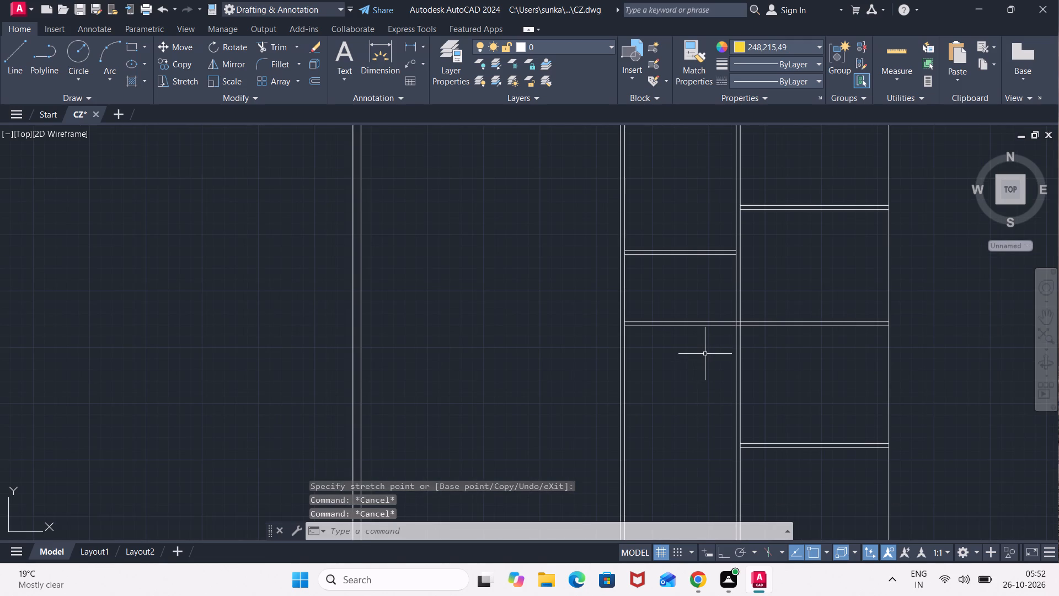
# Trim the overlapping lines where the middle cross partition meets the eastern long partition to open the four-way junction.
pyautogui.write('TR')
pyautogui.press('Return')
pyautogui.scroll(1, 746, 340)
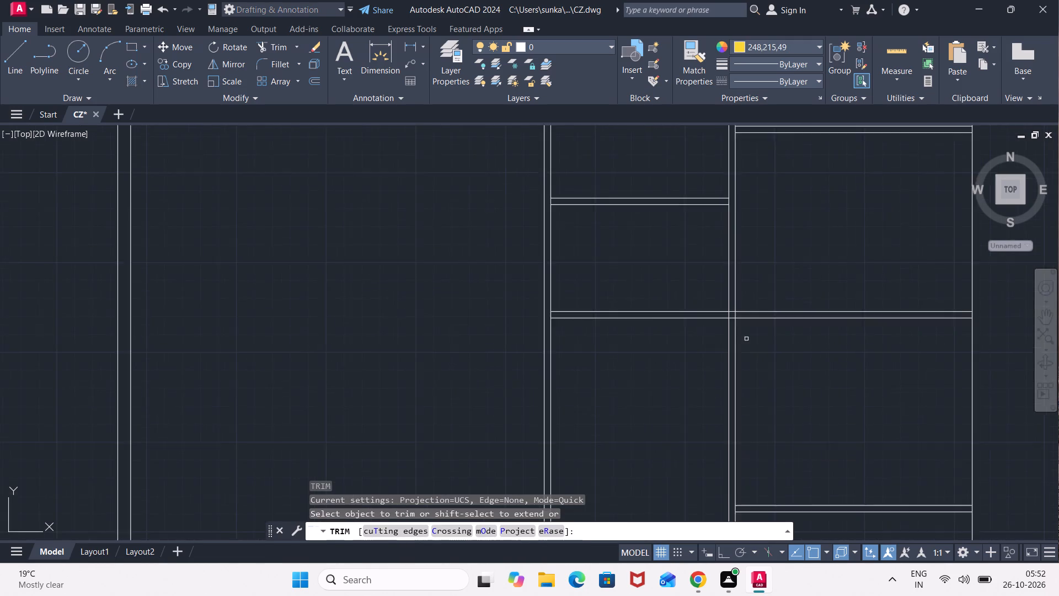
pyautogui.scroll(1, 747, 336)
pyautogui.click(721, 315)
pyautogui.click(720, 289)
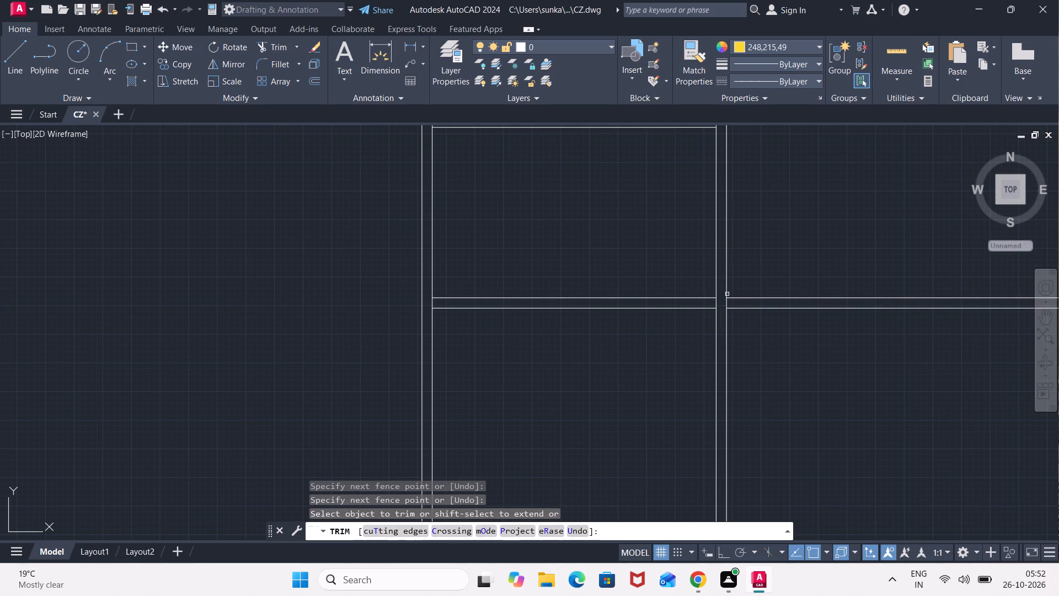
pyautogui.click(734, 303)
pyautogui.click(702, 306)
# Trim the long partition's west face where the middle bay's upper cross partition joins it.
pyautogui.scroll(-1, 697, 354)
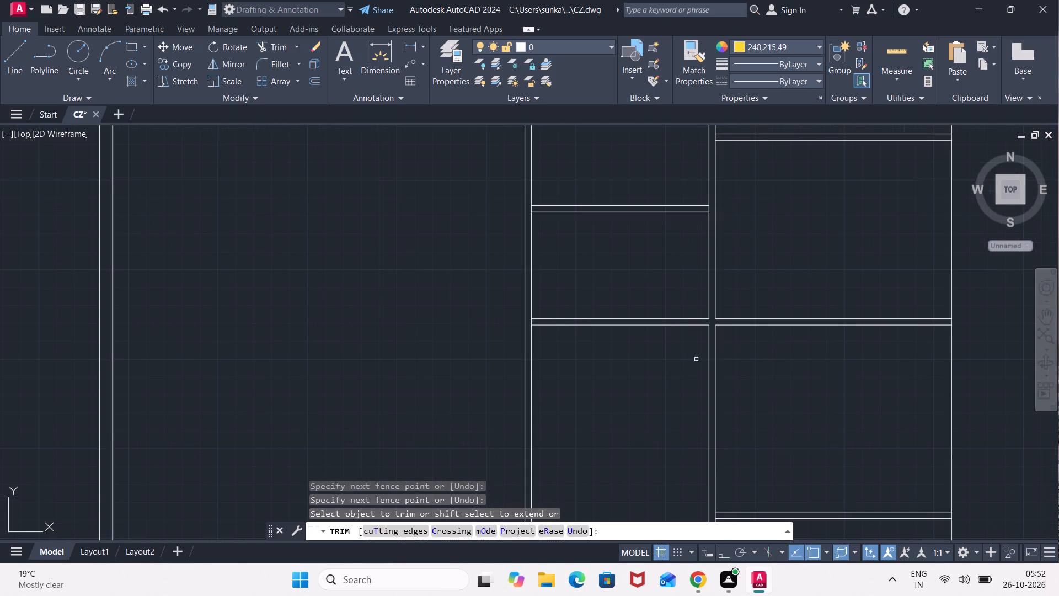
pyautogui.moveTo(697, 252); pyautogui.dragTo(692, 337, button='middle')
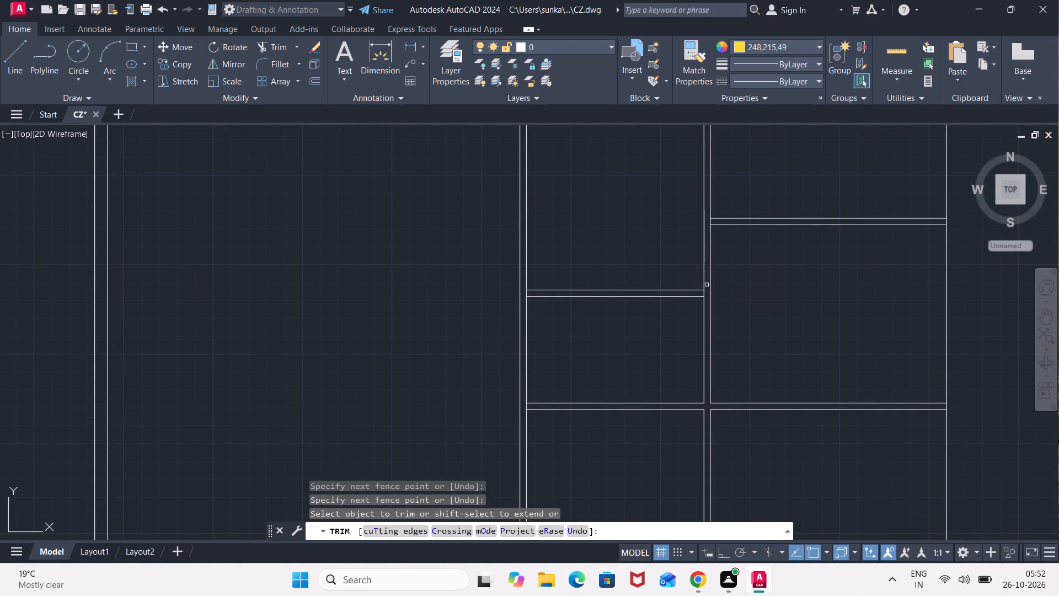
pyautogui.click(707, 293)
pyautogui.click(693, 293)
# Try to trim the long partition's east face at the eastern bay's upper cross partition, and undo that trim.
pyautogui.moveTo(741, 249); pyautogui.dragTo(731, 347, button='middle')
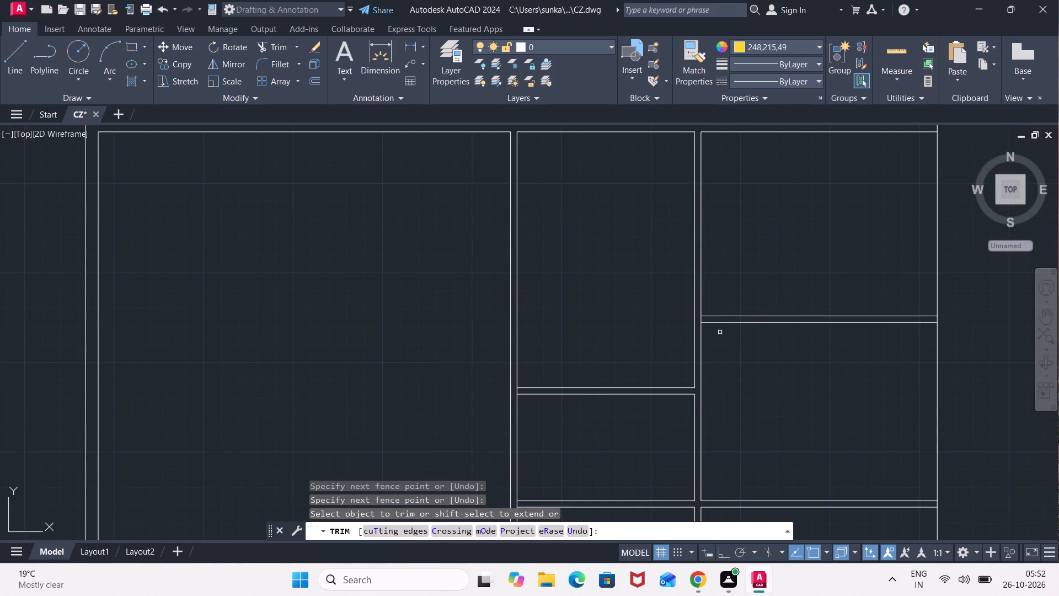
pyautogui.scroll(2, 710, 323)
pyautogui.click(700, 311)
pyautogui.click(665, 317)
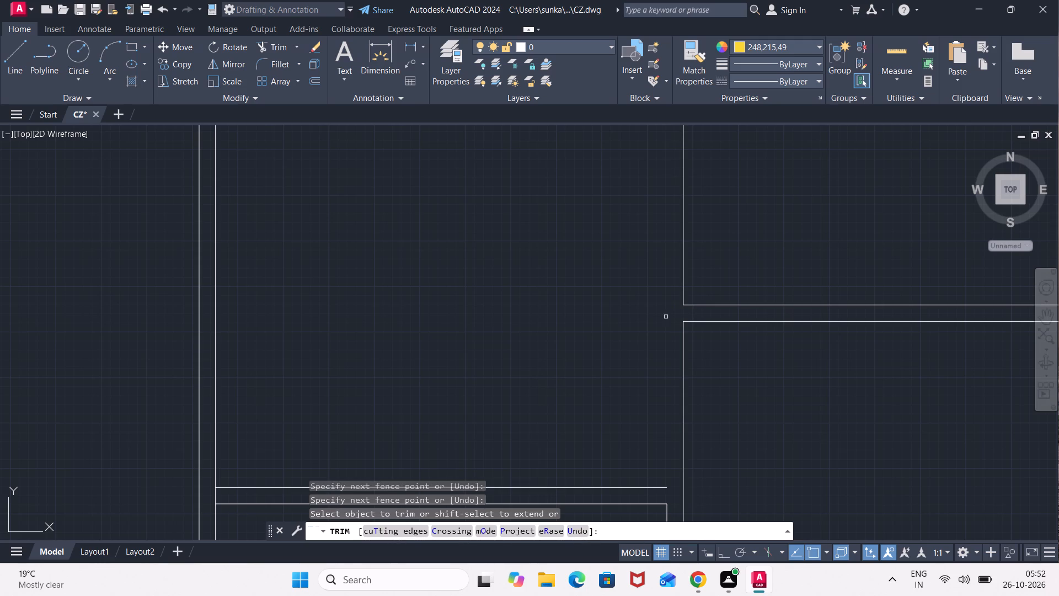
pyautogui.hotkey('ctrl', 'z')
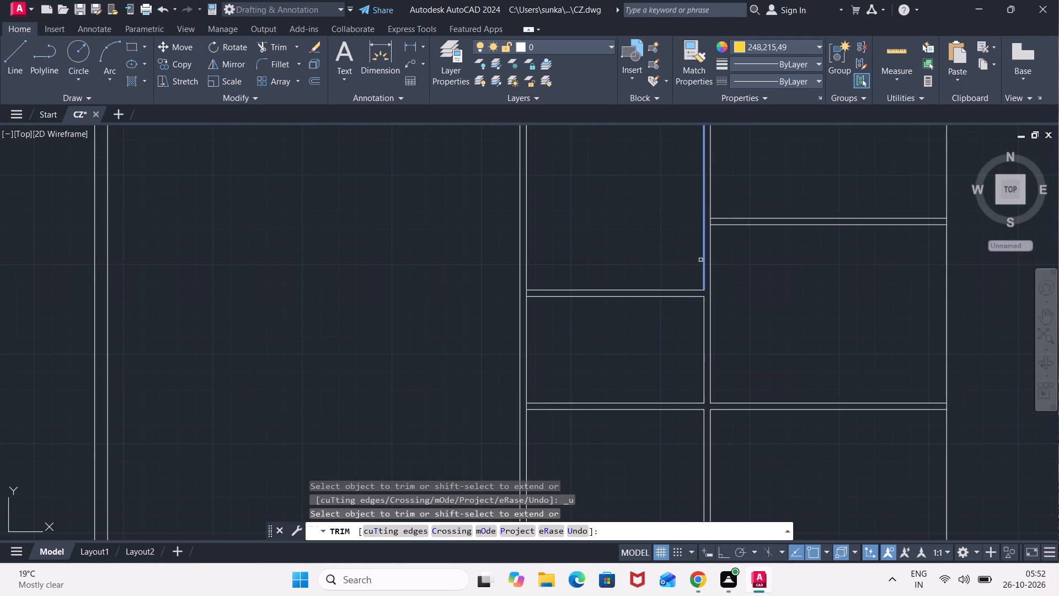
# Trim only the long partition's east face between the two lines of the eastern bay's upper cross partition.
pyautogui.scroll(2, 702, 235)
pyautogui.click(728, 203)
pyautogui.click(716, 203)
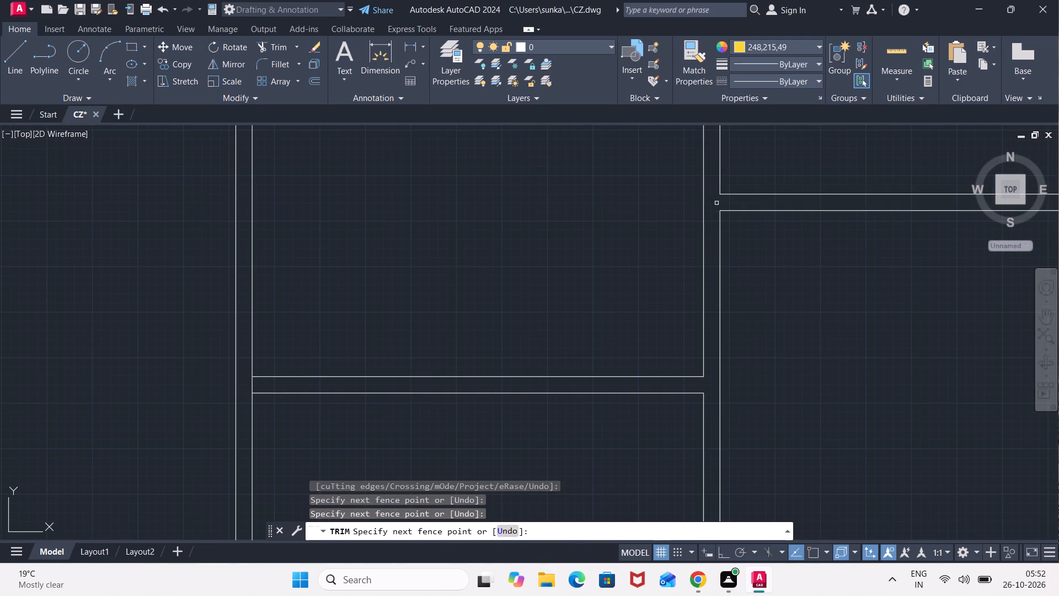
pyautogui.scroll(-2, 784, 292)
pyautogui.moveTo(801, 360); pyautogui.dragTo(708, 350, button='middle')
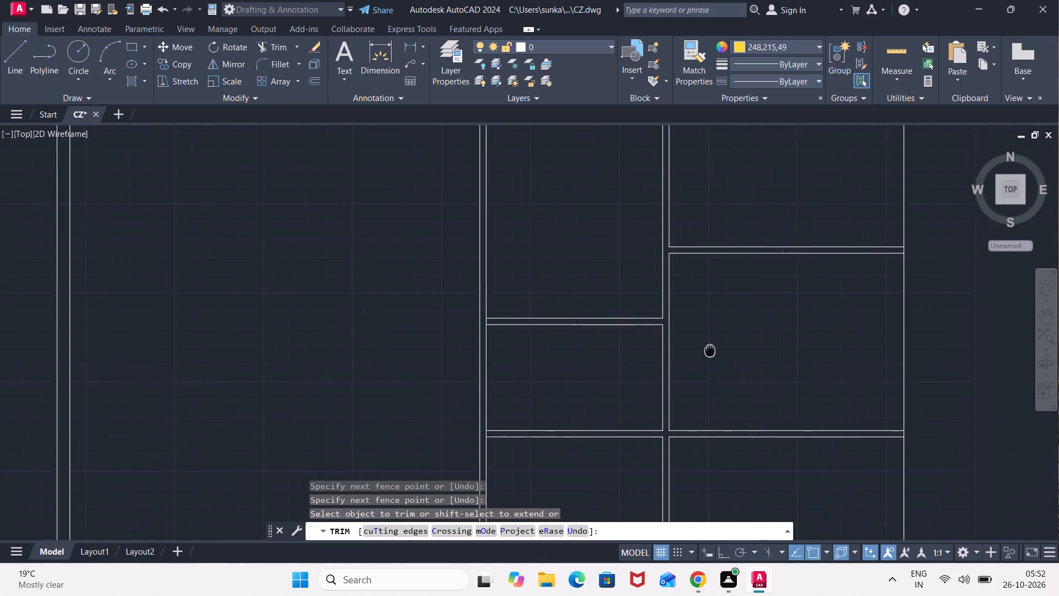
pyautogui.moveTo(708, 350); pyautogui.dragTo(697, 363, button='middle')
pyautogui.scroll(-1, 697, 363)
pyautogui.moveTo(696, 362); pyautogui.dragTo(683, 228, button='middle')
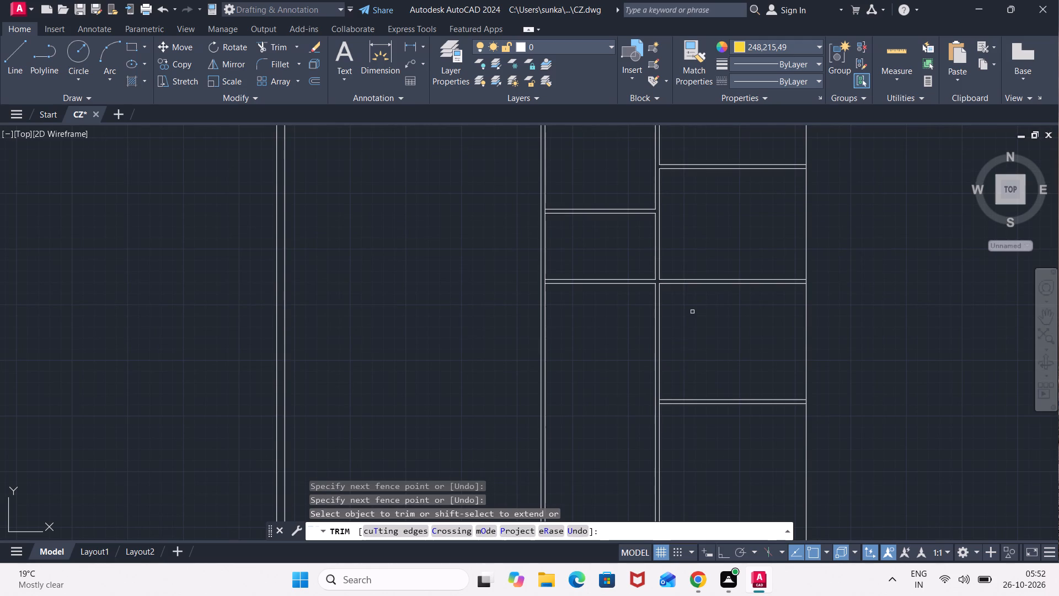
pyautogui.press('Escape')
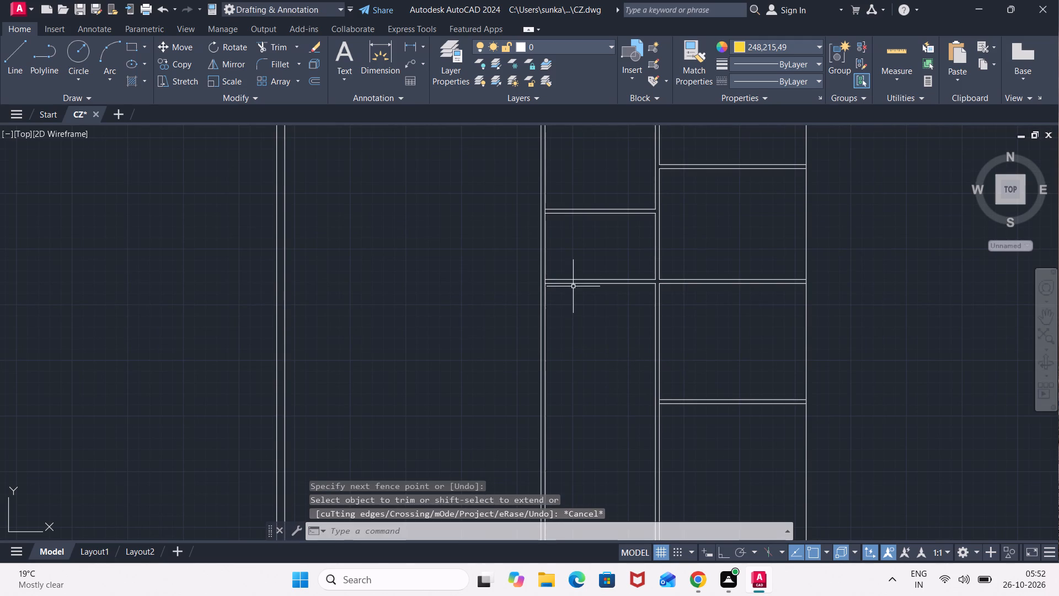
# Stretch the lower line of the middle bay's lowest cross partition west to the western long partition's far face.
pyautogui.click(576, 283)
pyautogui.click(547, 281)
pyautogui.click(539, 280)
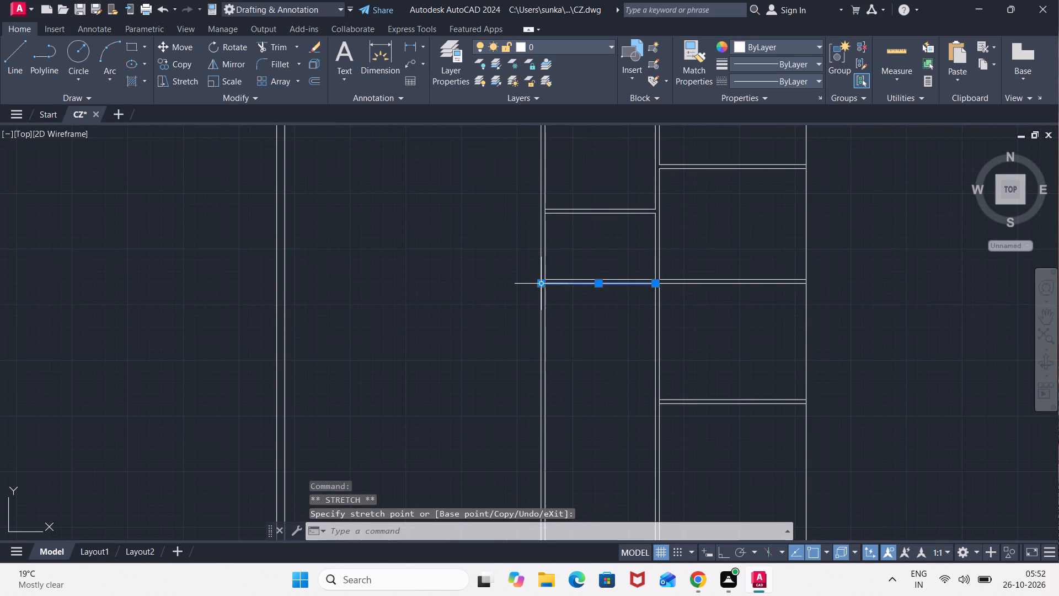
pyautogui.press('Escape')
pyautogui.press('Escape')
# Trim away both lines of the western long partition below the middle bay's lowest cross partition.
pyautogui.write('TR')
pyautogui.press('Return')
pyautogui.click(585, 329)
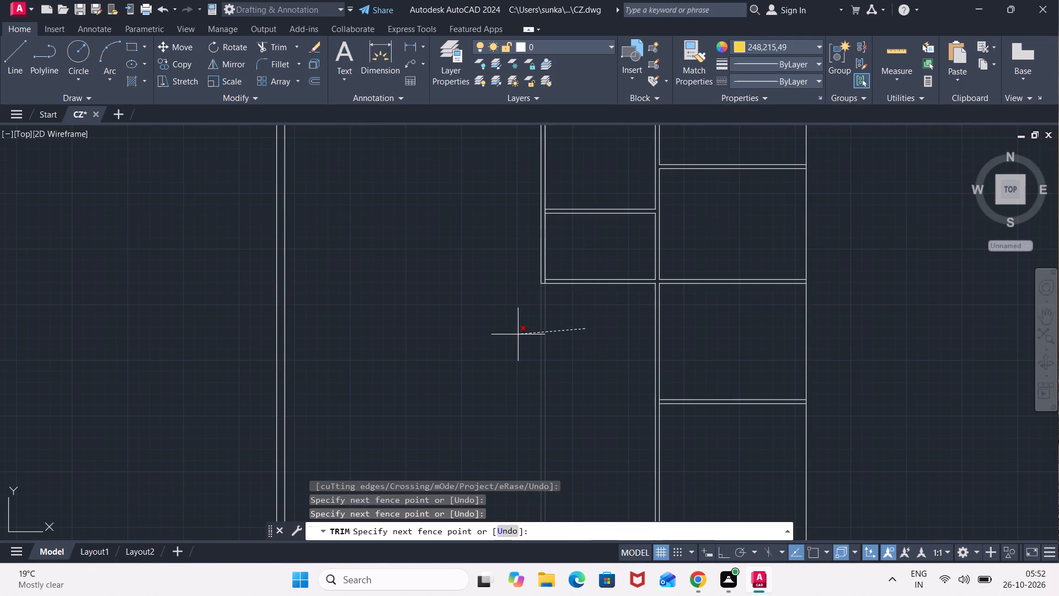
pyautogui.click(518, 334)
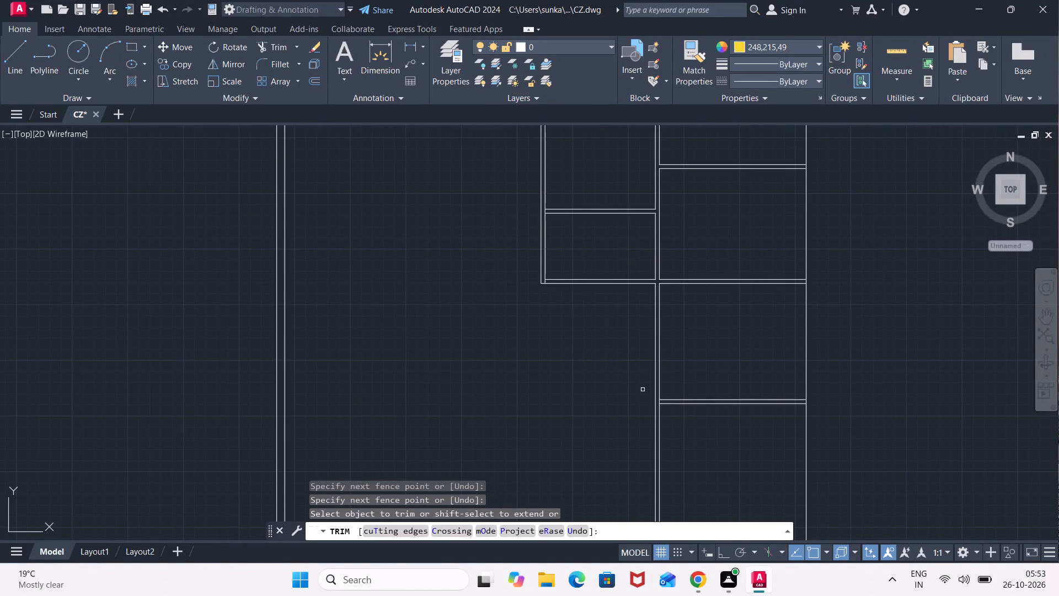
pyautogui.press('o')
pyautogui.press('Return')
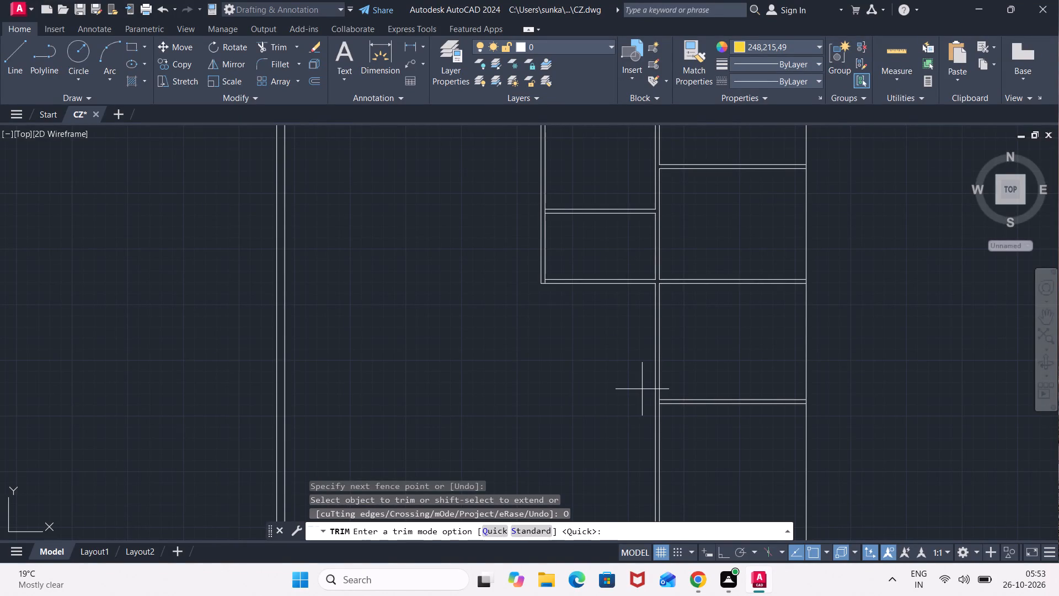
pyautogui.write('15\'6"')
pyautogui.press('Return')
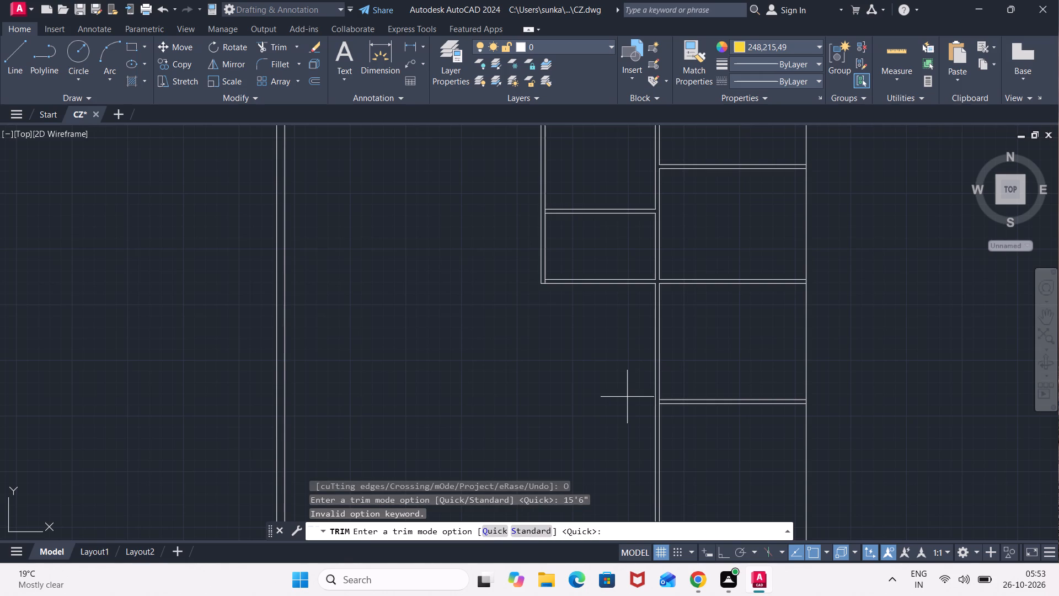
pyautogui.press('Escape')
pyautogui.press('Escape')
# Offset the west face of the eastern long partition's lower portion 15'6" to the west.
pyautogui.press('o')
pyautogui.press('Return')
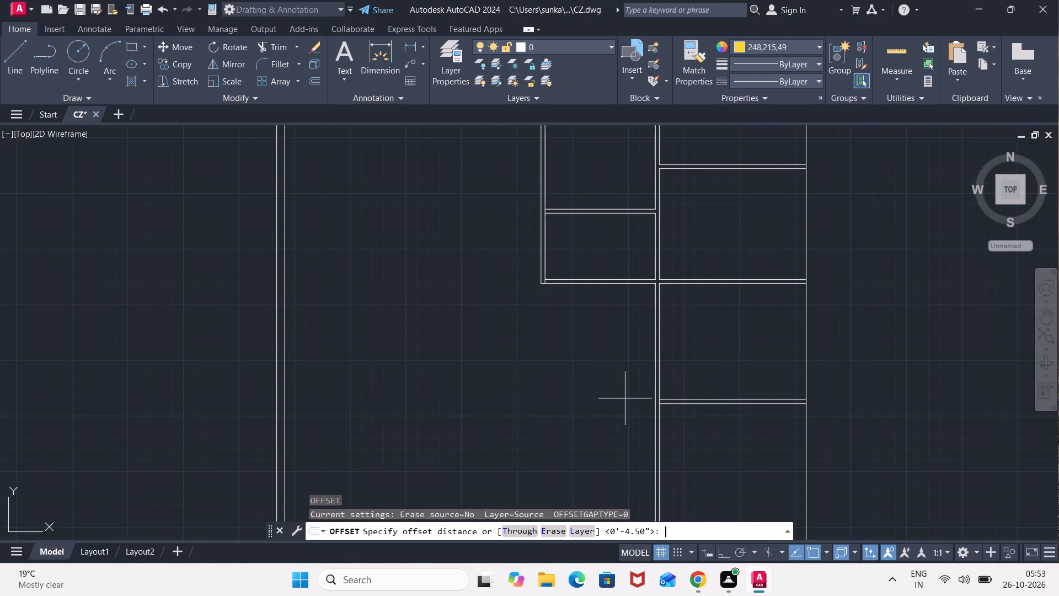
pyautogui.write('15\'6"')
pyautogui.press('Return')
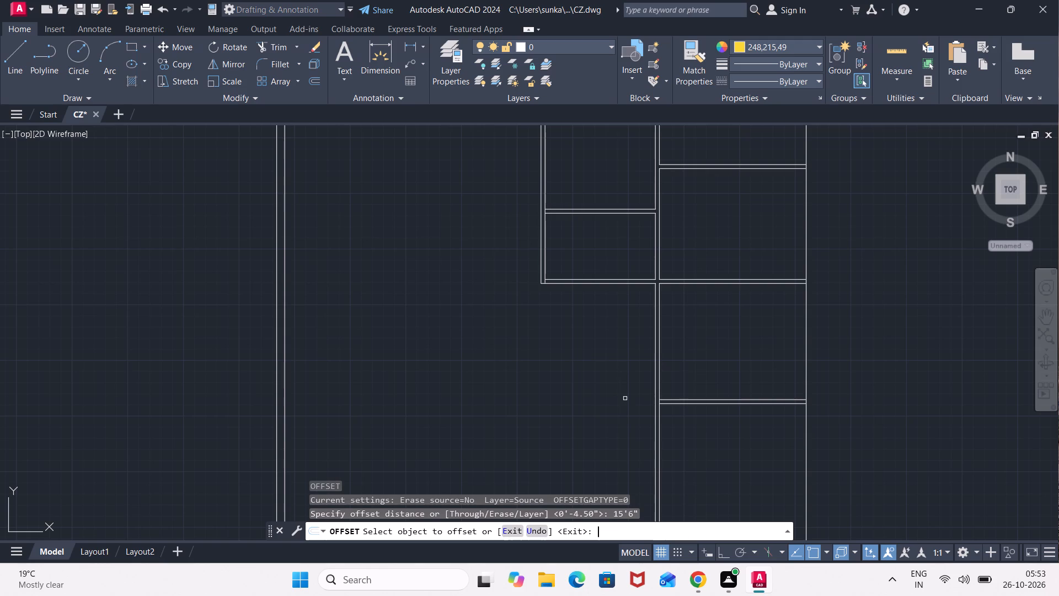
pyautogui.click(656, 370)
pyautogui.click(518, 394)
pyautogui.press('space')
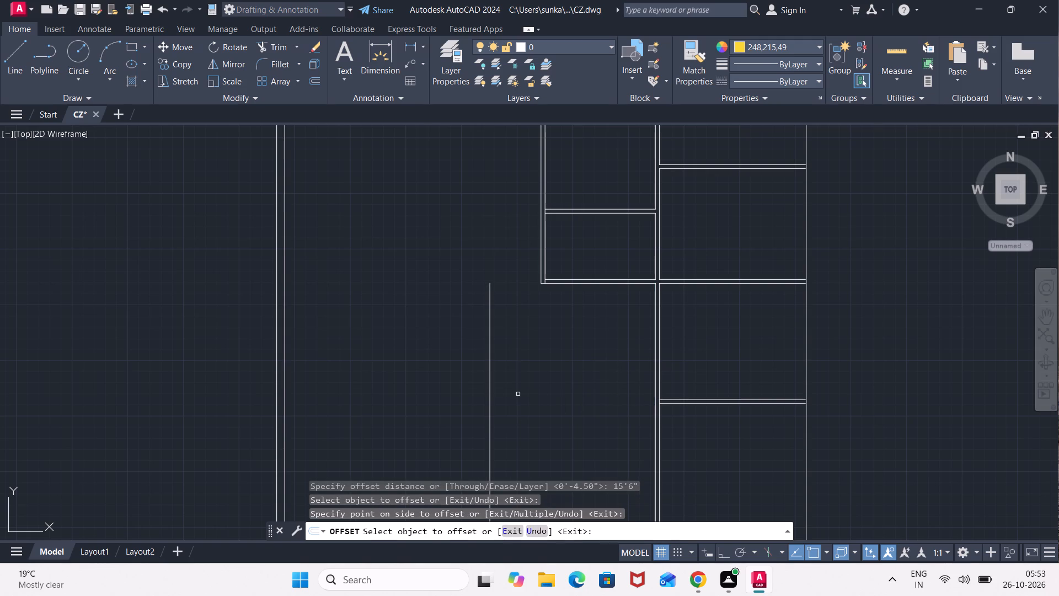
# Offset the new vertical line 4.5" west to give the partition its thickness.
pyautogui.press('space')
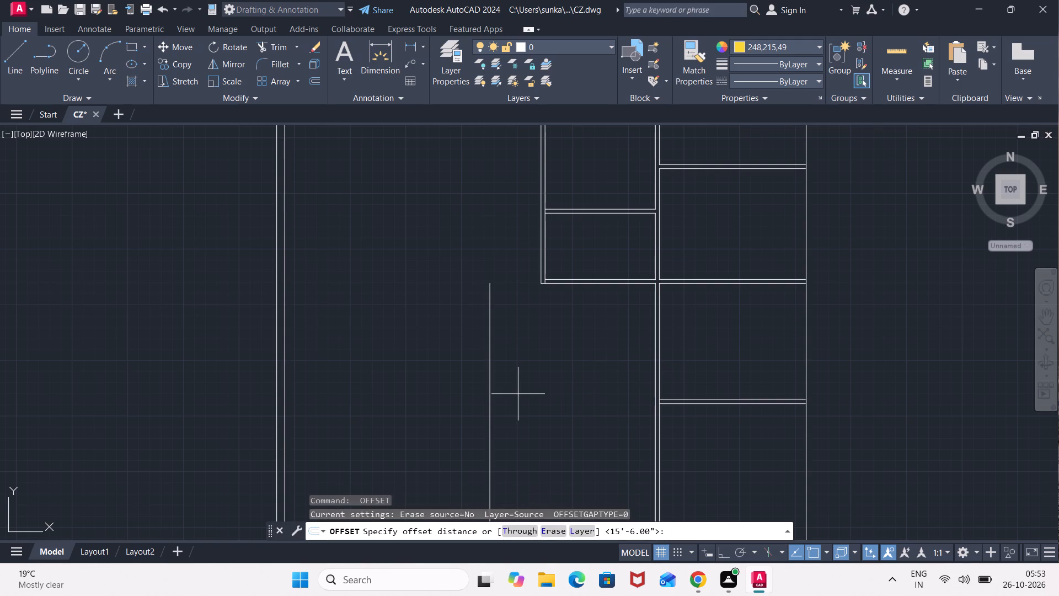
pyautogui.write('4.5"')
pyautogui.press('Return')
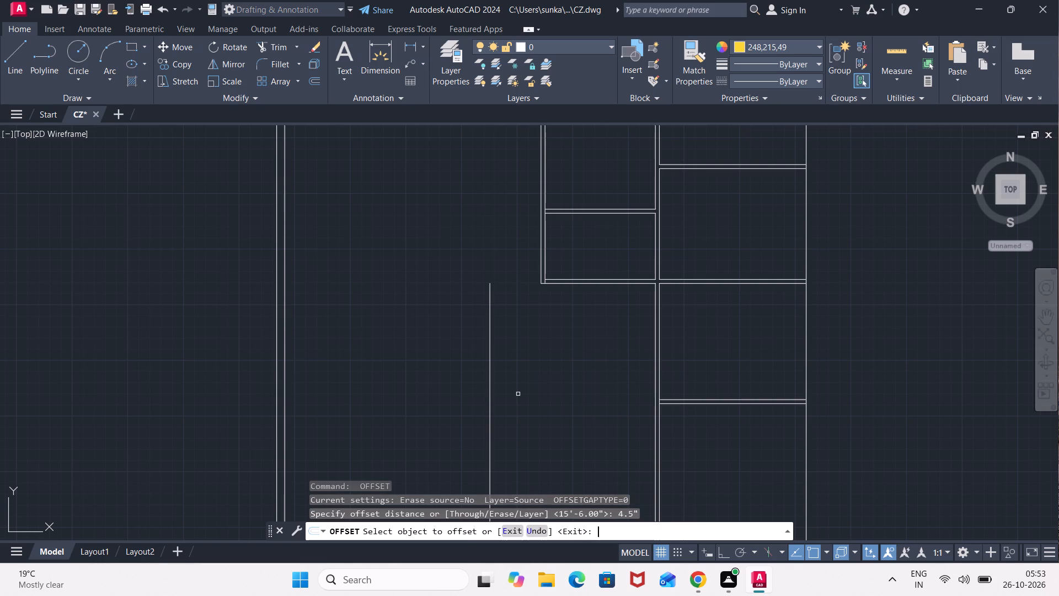
pyautogui.click(490, 420)
pyautogui.click(447, 423)
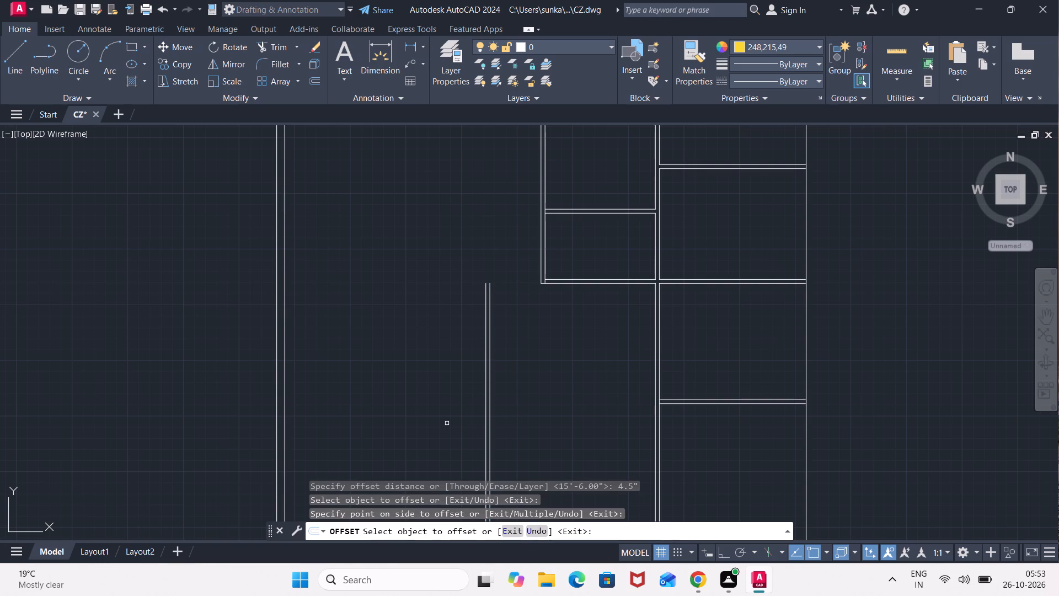
pyautogui.press('Escape')
# Stretch both lines of the middle bay's lowest cross partition west to the new vertical partition, lower to its inner face, upper to its outer.
pyautogui.scroll(2, 558, 307)
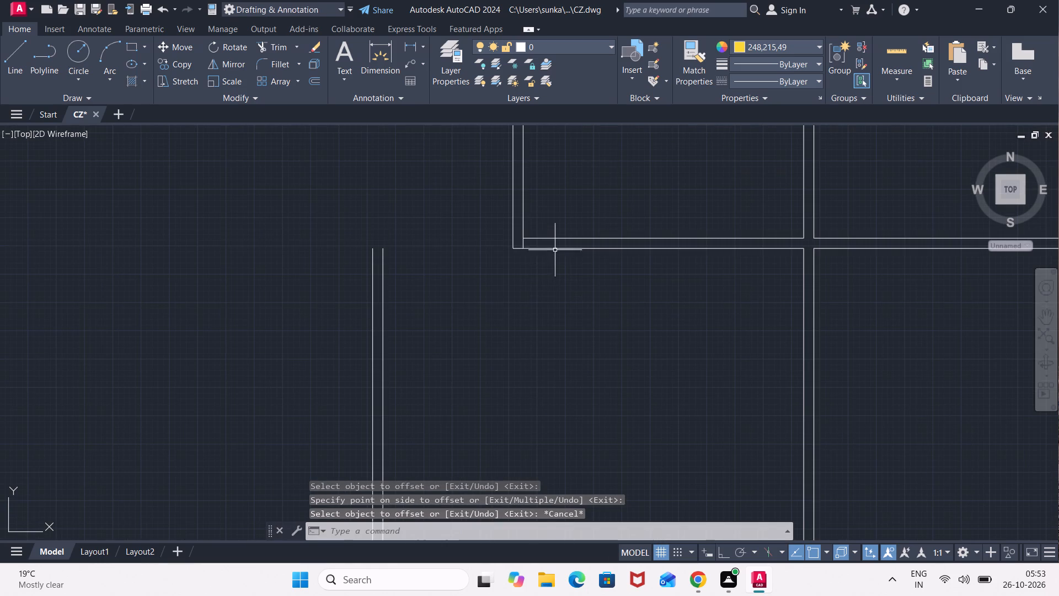
pyautogui.click(555, 248)
pyautogui.click(512, 250)
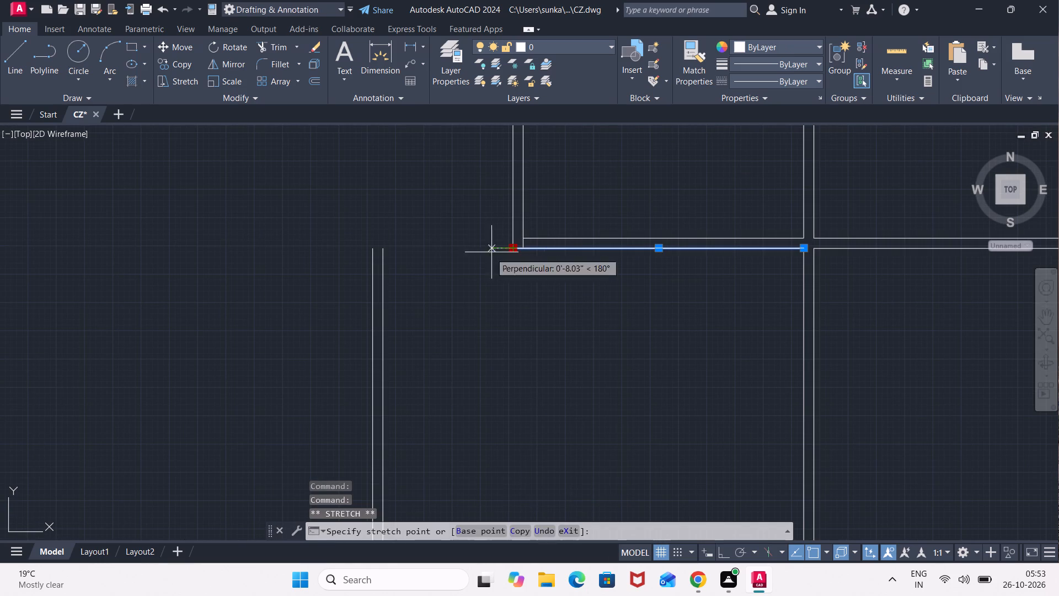
pyautogui.click(383, 244)
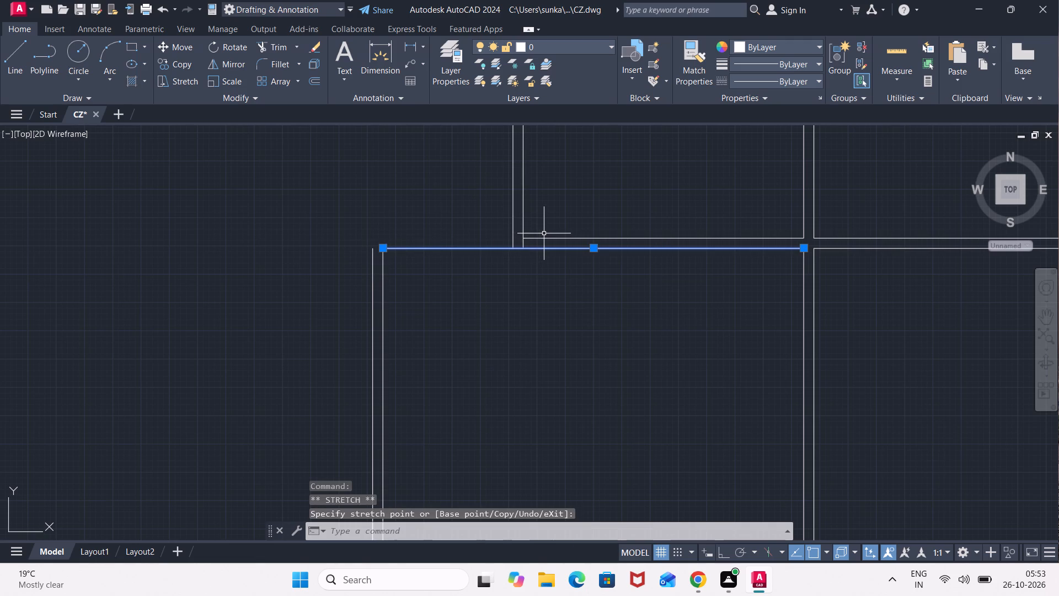
pyautogui.click(547, 238)
pyautogui.click(520, 238)
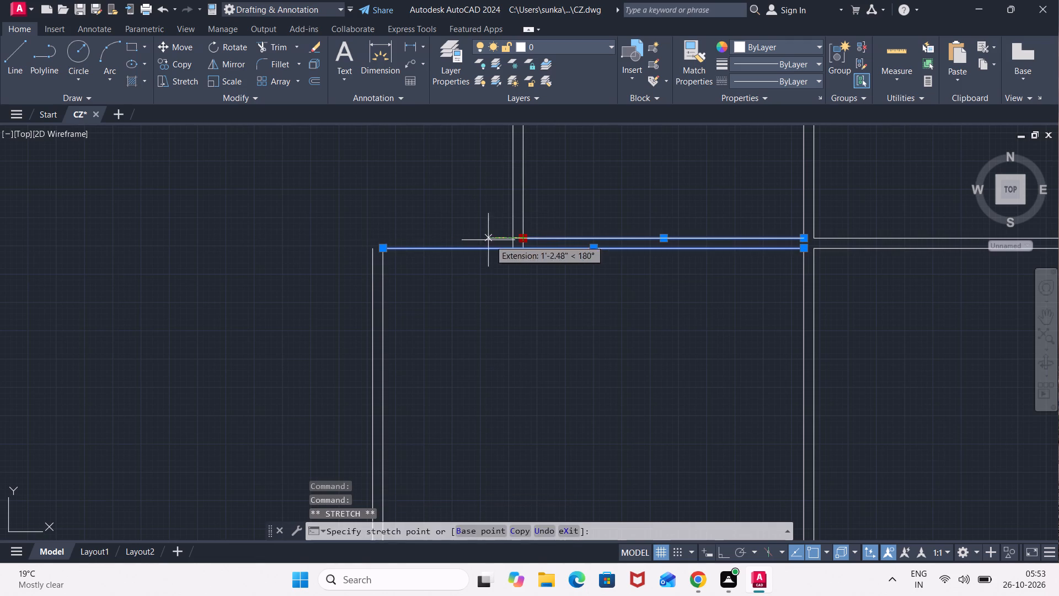
pyautogui.scroll(2, 375, 240)
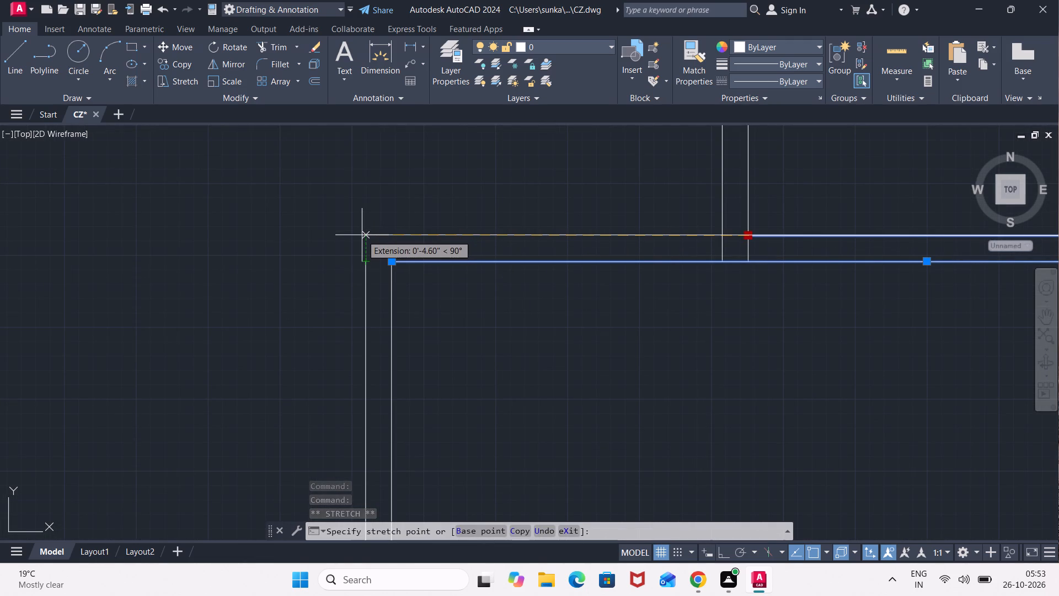
pyautogui.click(362, 235)
# Stretch the new vertical partition's outer line up to the cross partition's upper line to close the corner.
pyautogui.click(364, 267)
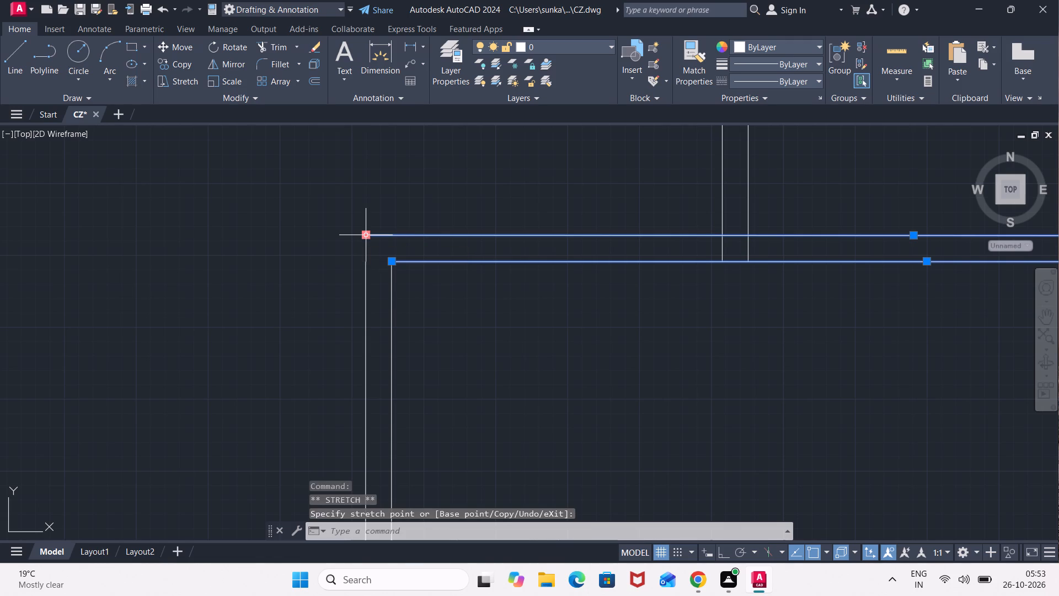
pyautogui.click(365, 263)
pyautogui.click(365, 237)
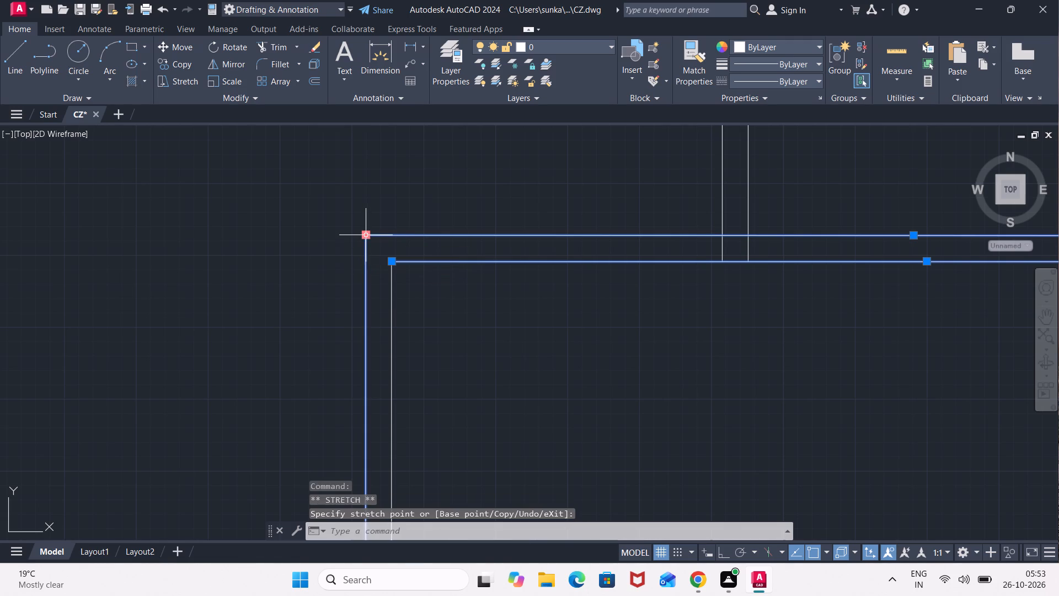
pyautogui.press('Escape')
# Turn on Ortho mode.
pyautogui.press('F8')
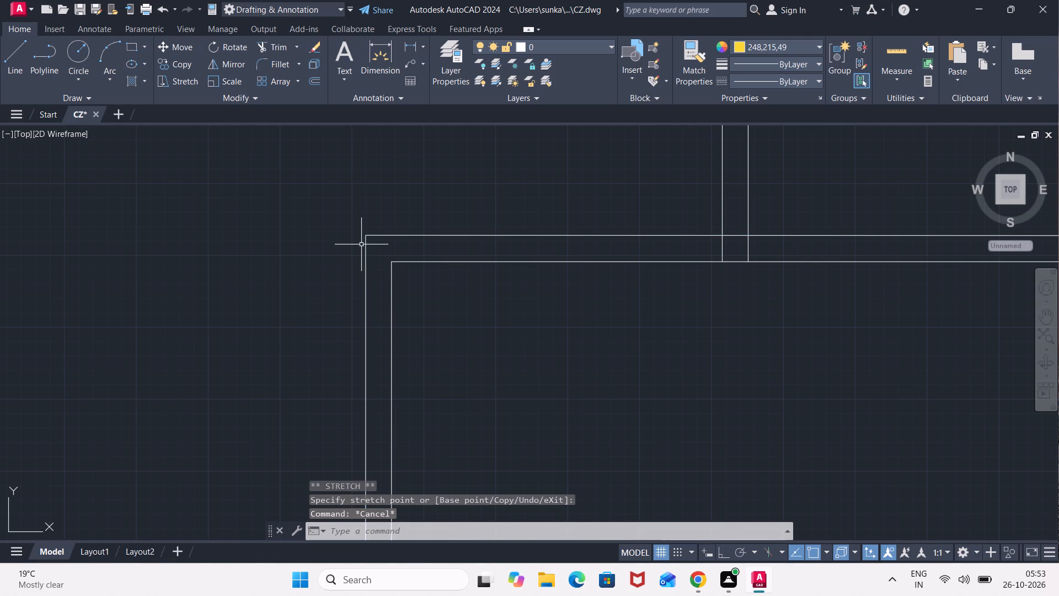
pyautogui.press('Escape')
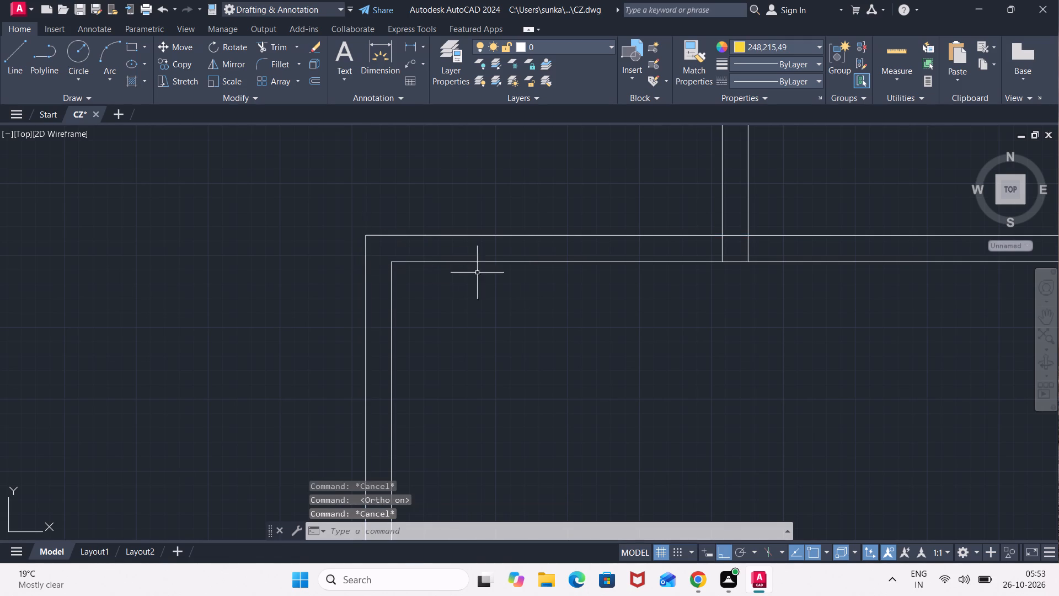
# Trim the western long partition's ends and the cross partition's upper line between them to open their T-junction.
pyautogui.scroll(-2, 758, 272)
pyautogui.scroll(-2, 849, 215)
pyautogui.moveTo(849, 215); pyautogui.dragTo(665, 209, button='middle')
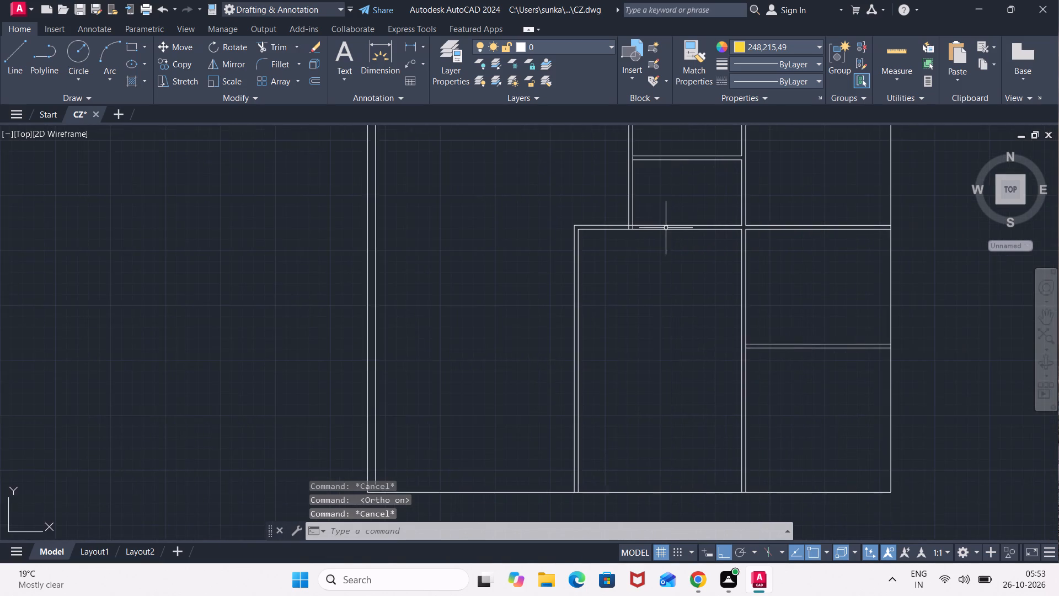
pyautogui.scroll(2, 666, 233)
pyautogui.write('TR')
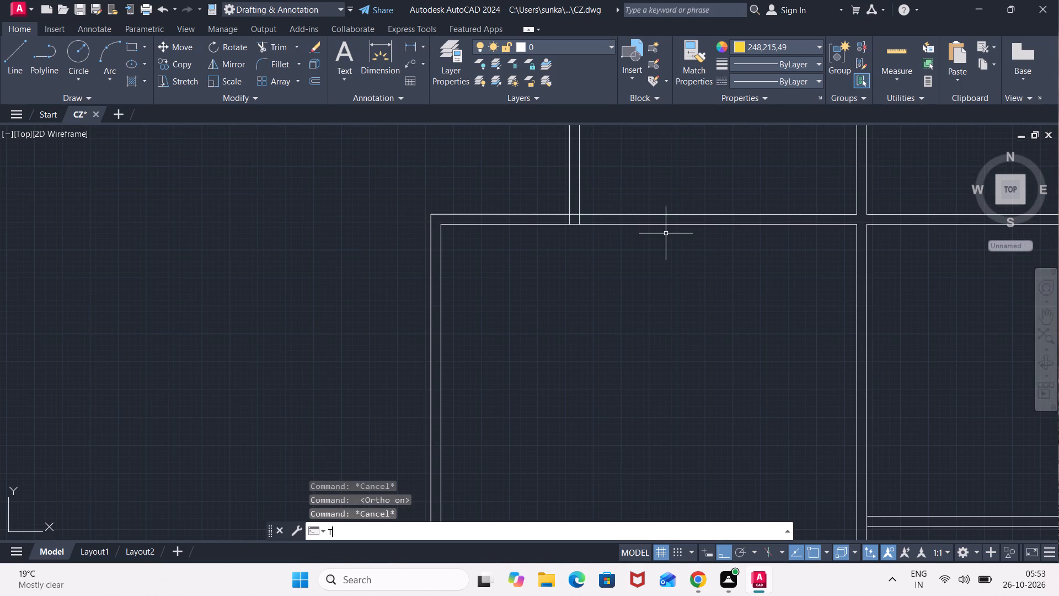
pyautogui.press('Return')
pyautogui.scroll(1, 595, 216)
pyautogui.click(586, 221)
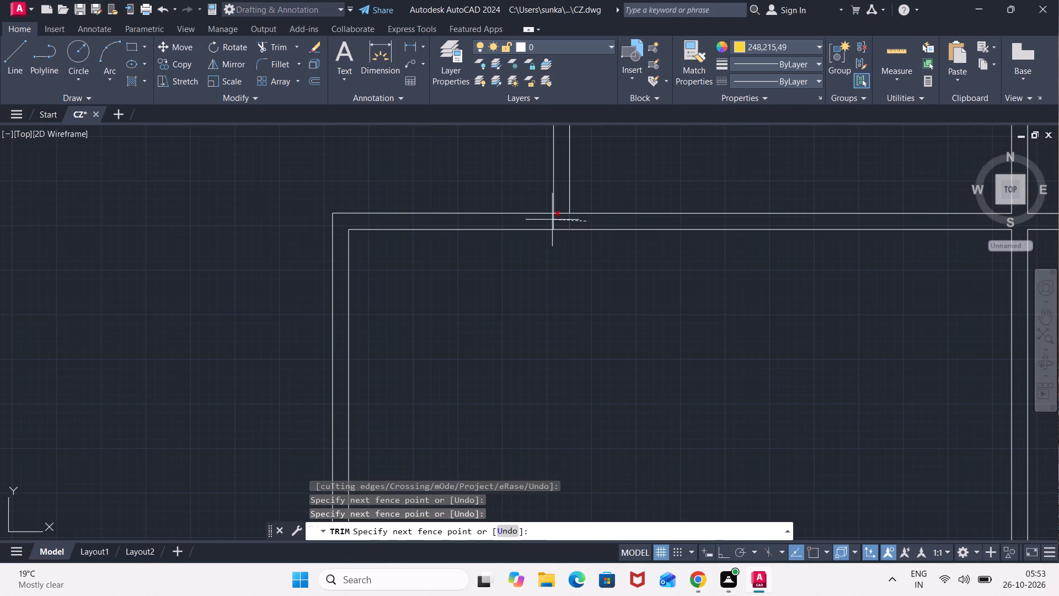
pyautogui.click(544, 220)
pyautogui.click(563, 214)
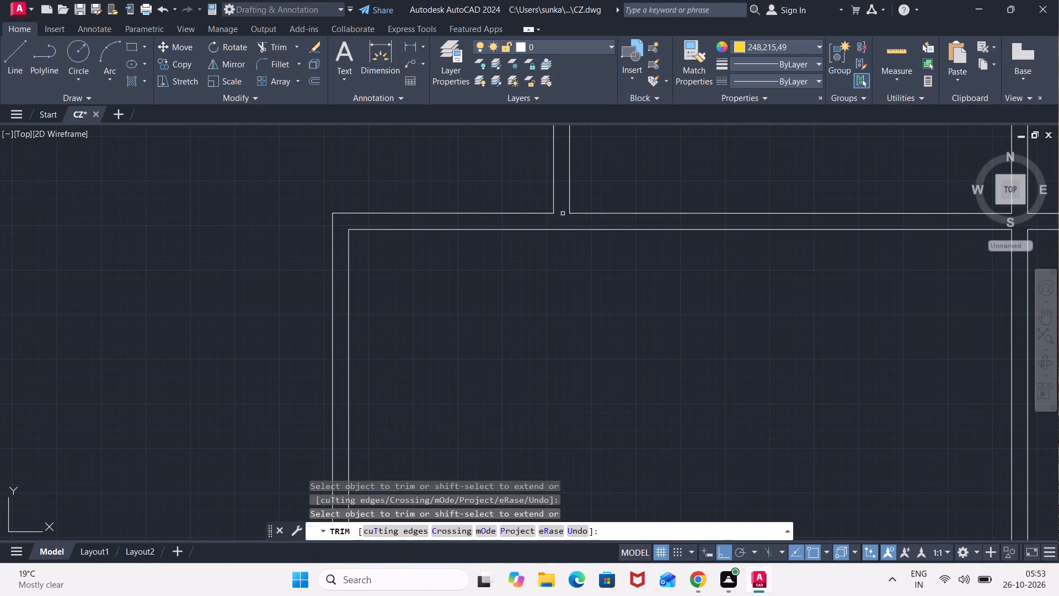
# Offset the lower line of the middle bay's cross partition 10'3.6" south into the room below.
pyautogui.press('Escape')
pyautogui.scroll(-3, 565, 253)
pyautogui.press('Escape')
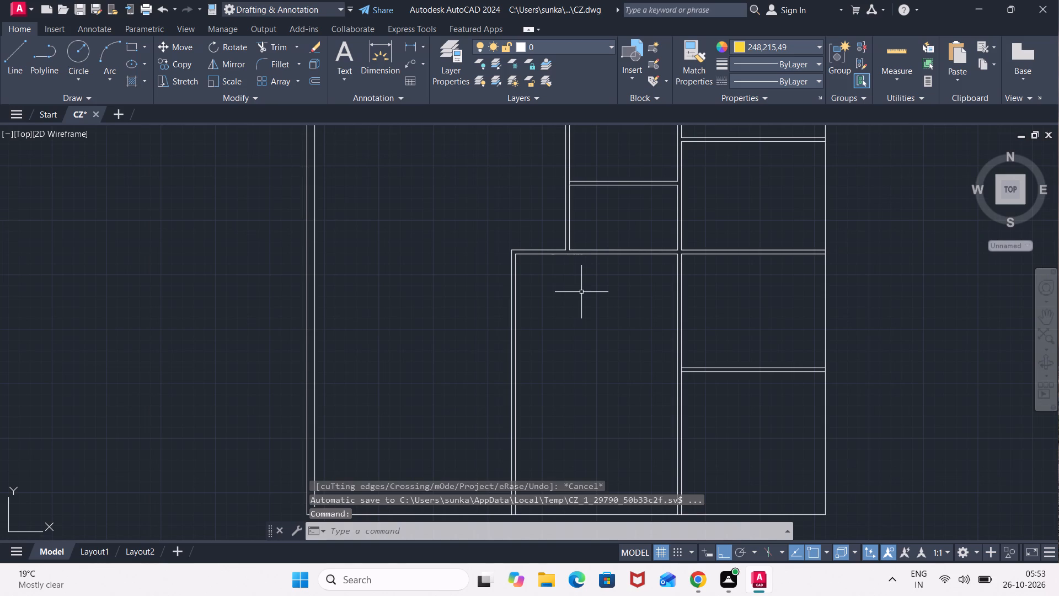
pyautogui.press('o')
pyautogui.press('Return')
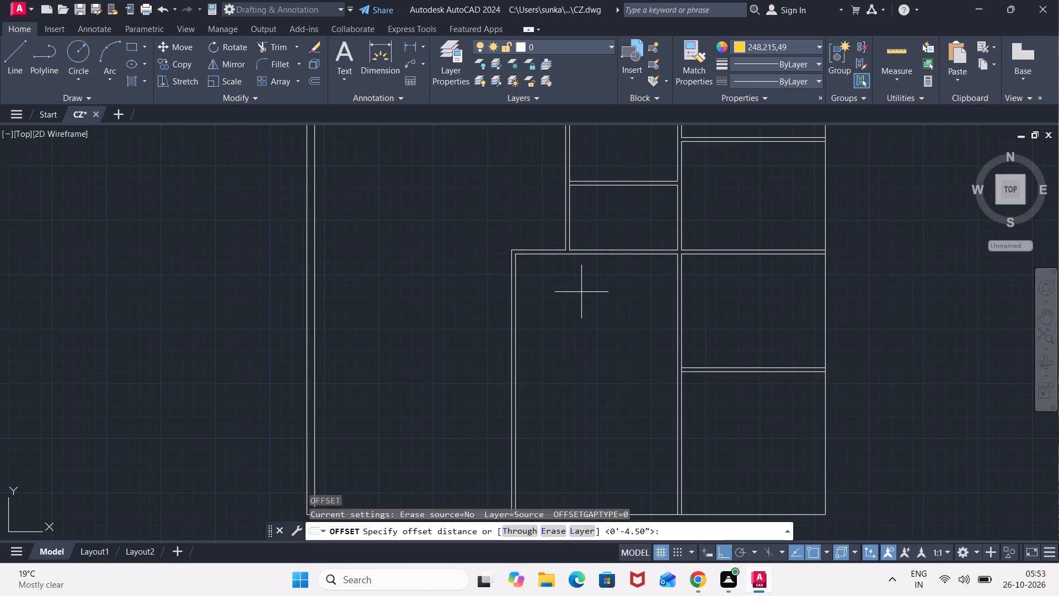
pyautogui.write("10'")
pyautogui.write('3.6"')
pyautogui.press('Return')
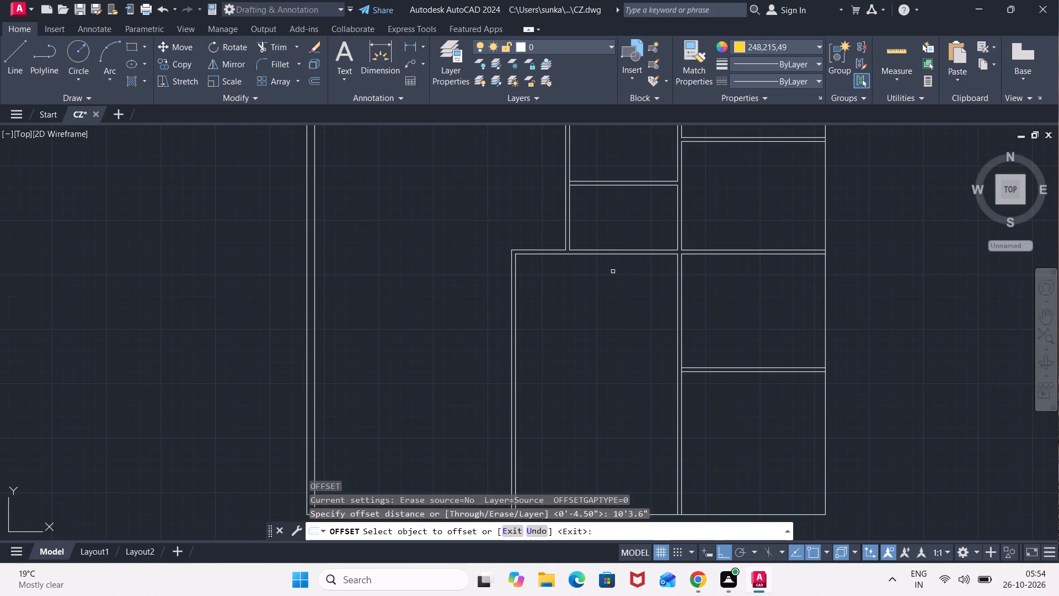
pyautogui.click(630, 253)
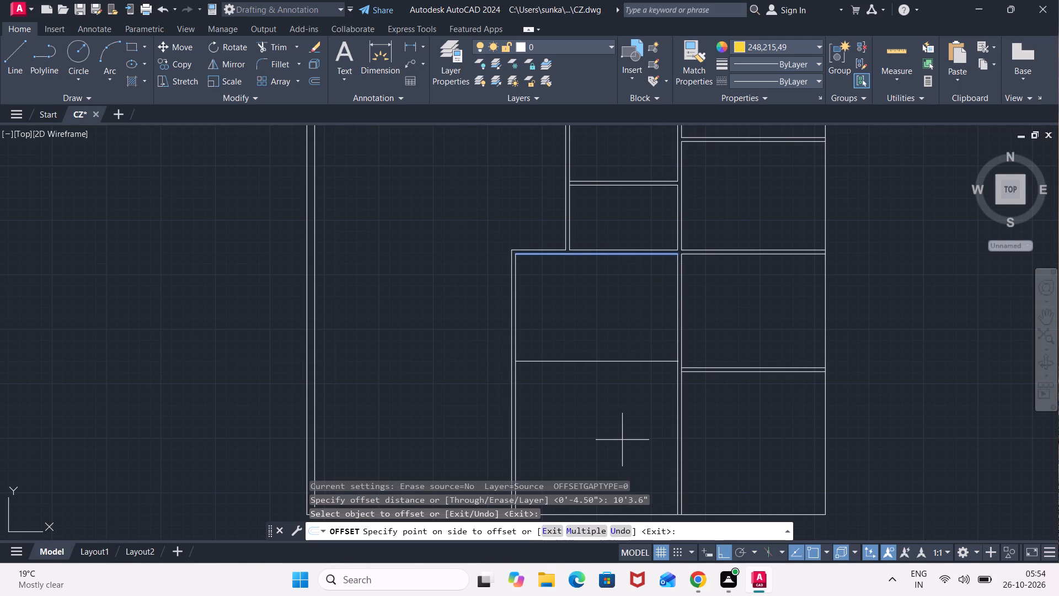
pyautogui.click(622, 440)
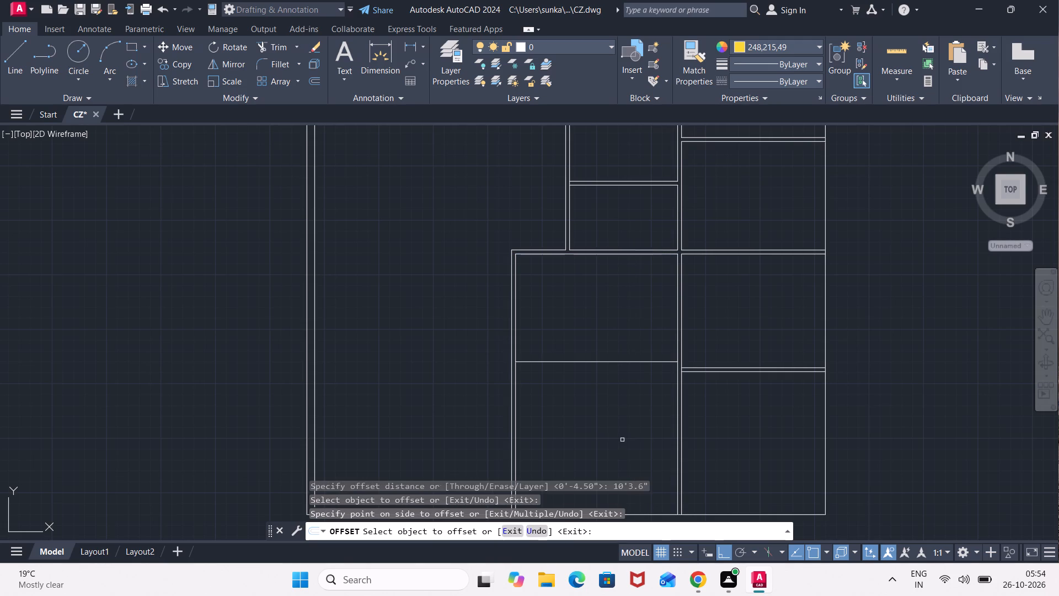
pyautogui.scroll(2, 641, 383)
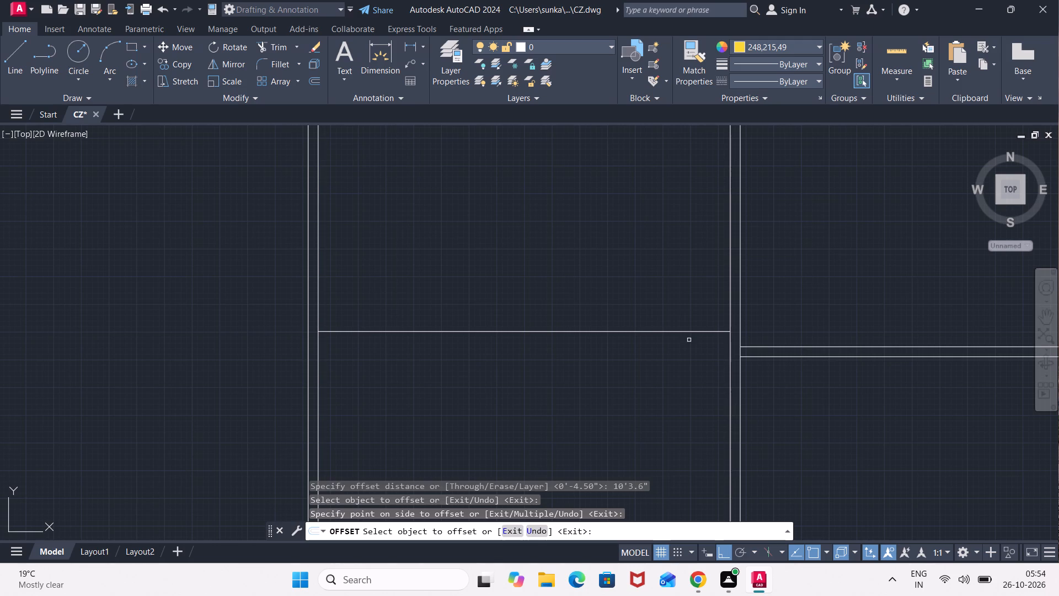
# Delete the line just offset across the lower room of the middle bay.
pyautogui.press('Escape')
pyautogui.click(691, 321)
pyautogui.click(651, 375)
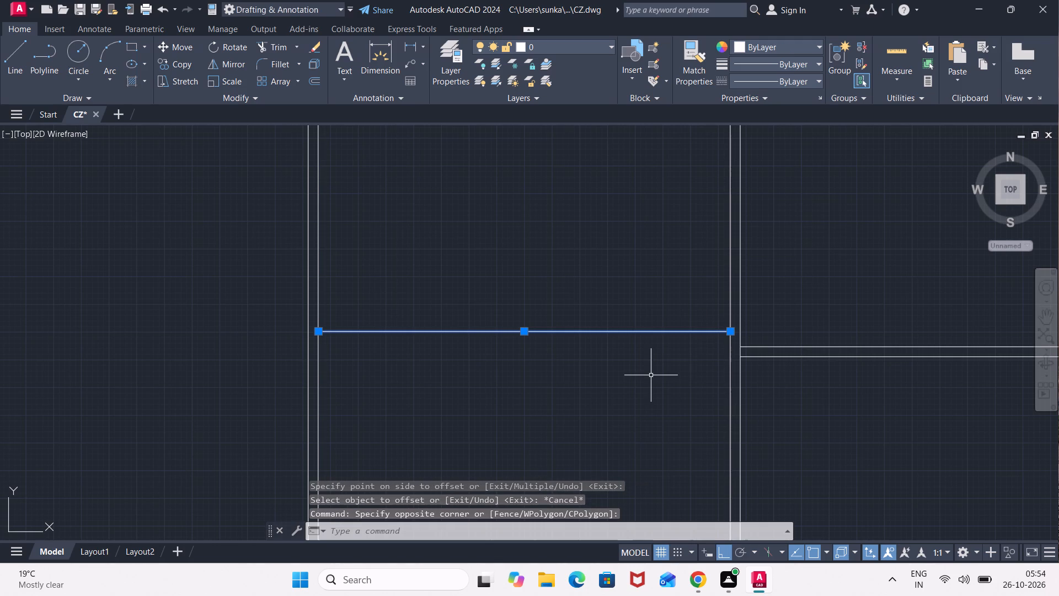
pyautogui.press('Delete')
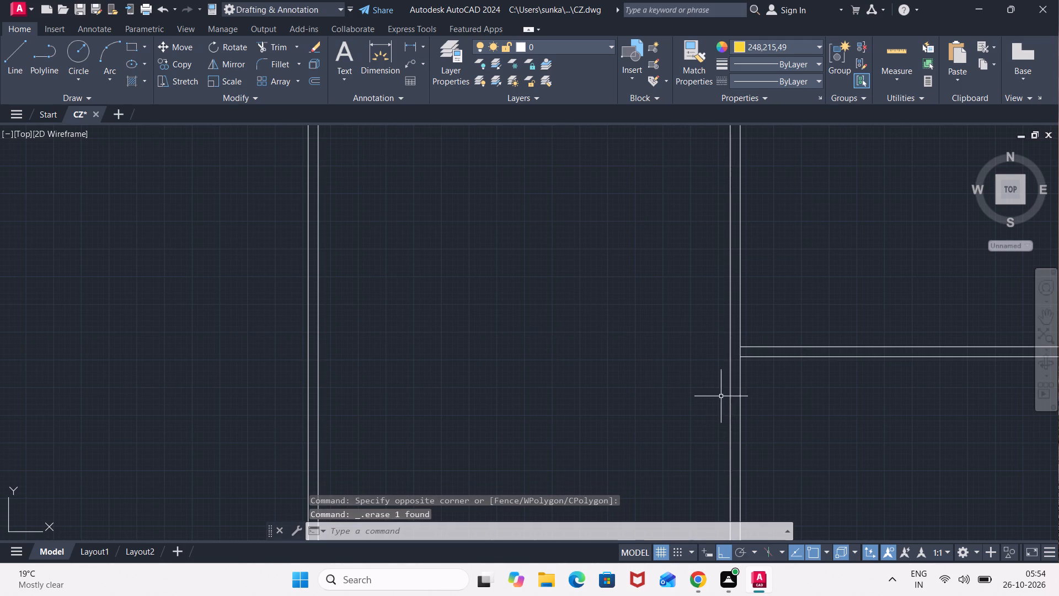
# Stretch the lower line of the east bay's lowest cross partition west to the outer line of the middle bay's western partition.
pyautogui.click(783, 357)
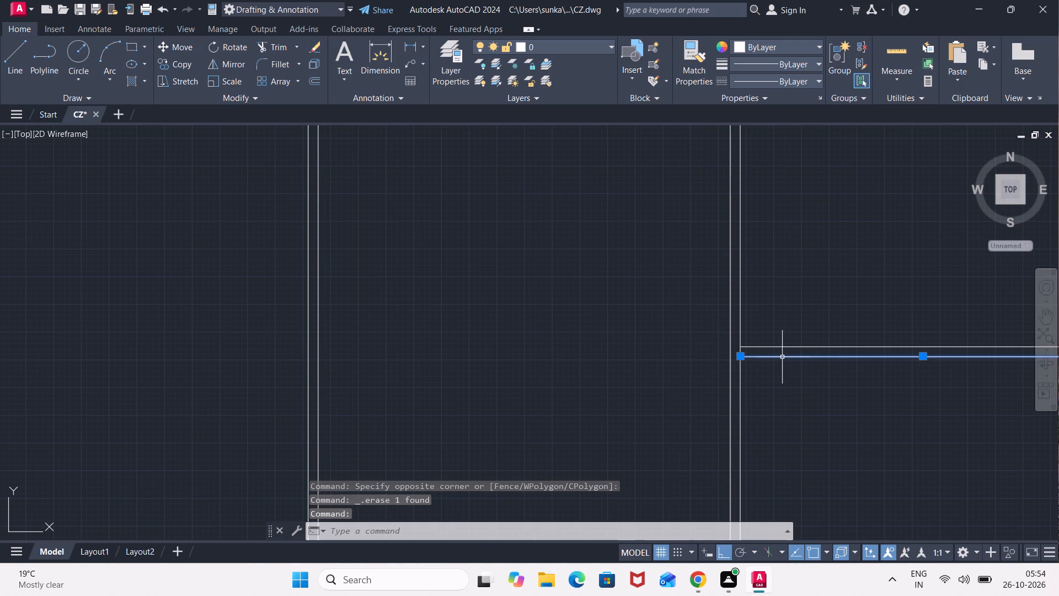
pyautogui.click(742, 356)
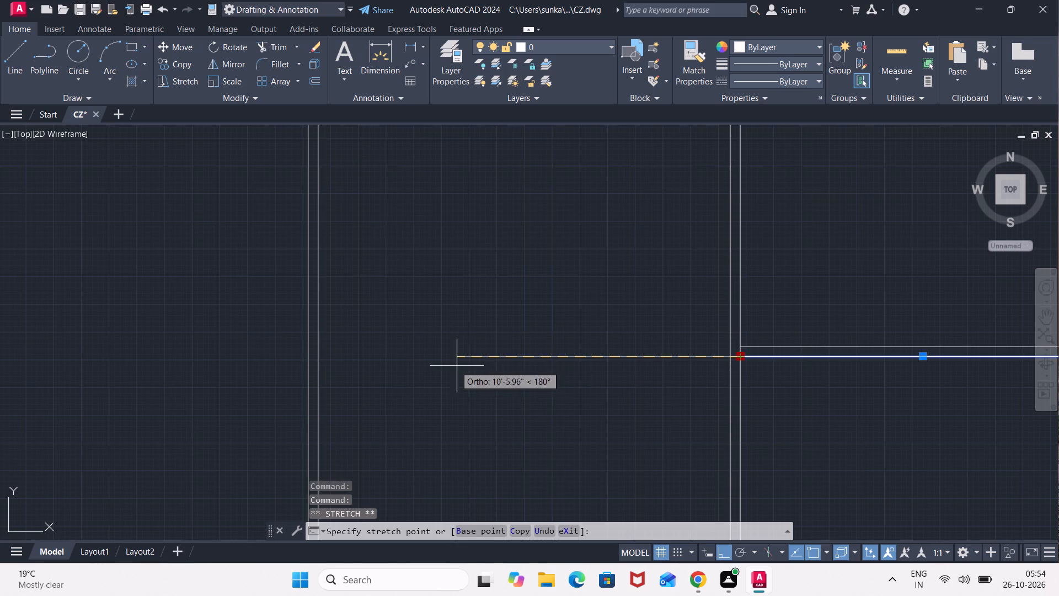
pyautogui.click(308, 356)
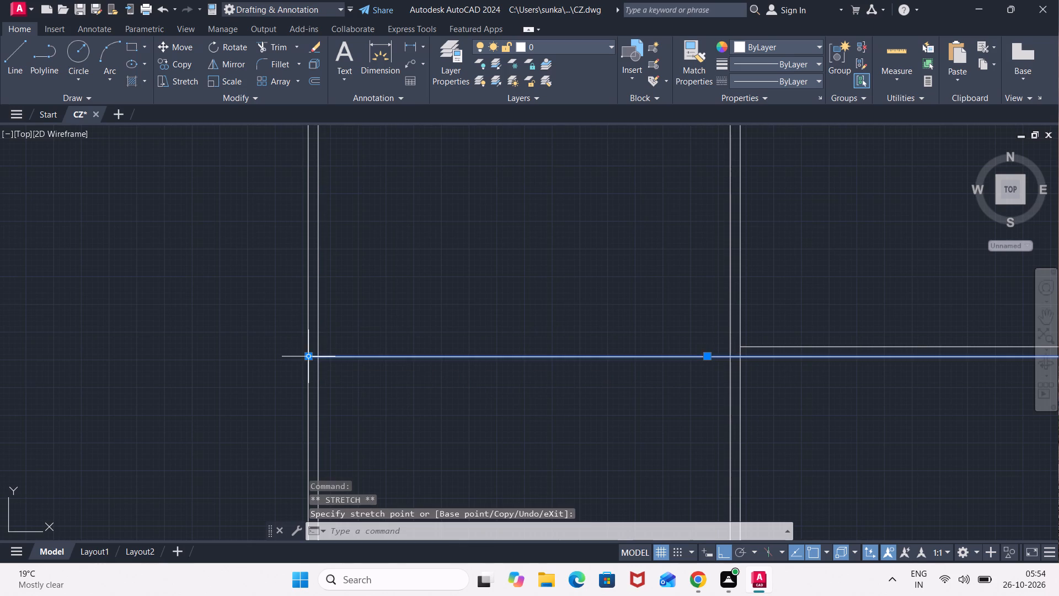
pyautogui.press('Escape')
pyautogui.press('Escape')
# Offset the extended cross partition line 4.5" north to form the wall's upper face.
pyautogui.press('o')
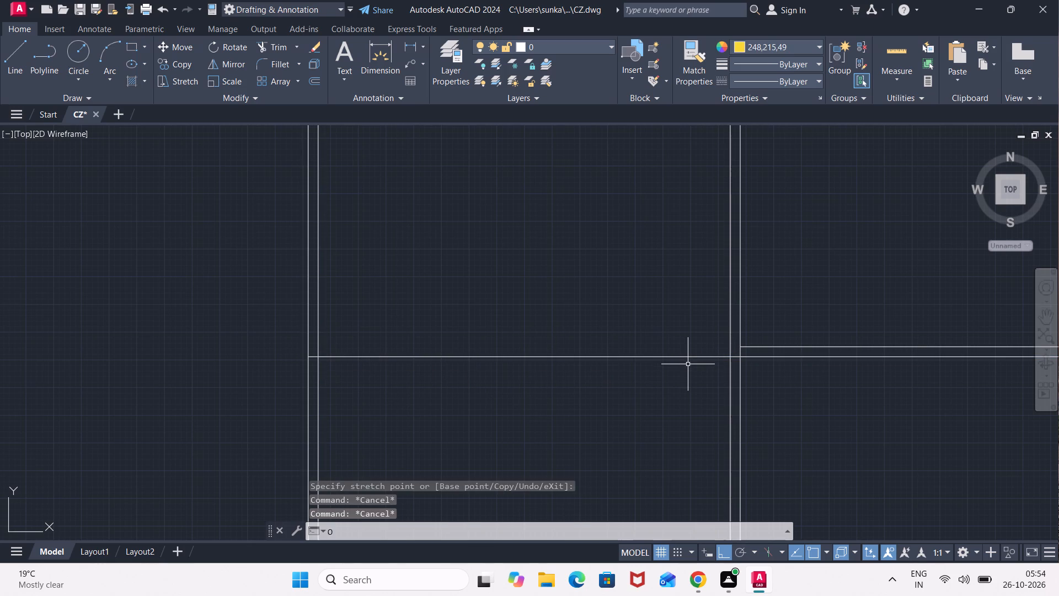
pyautogui.press('Return')
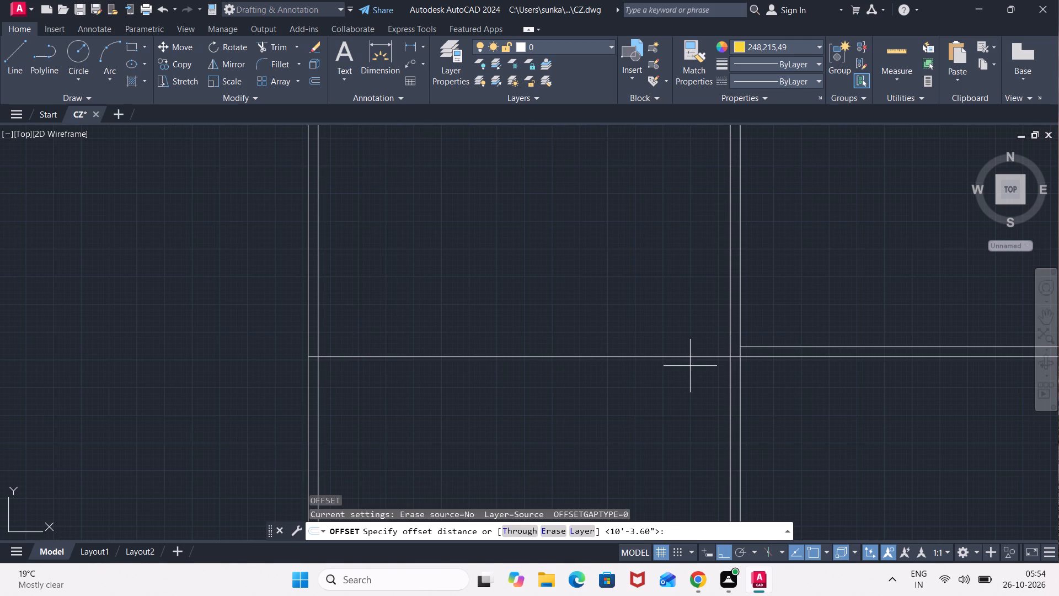
pyautogui.write('4.5')
pyautogui.hotkey('shift', '"')
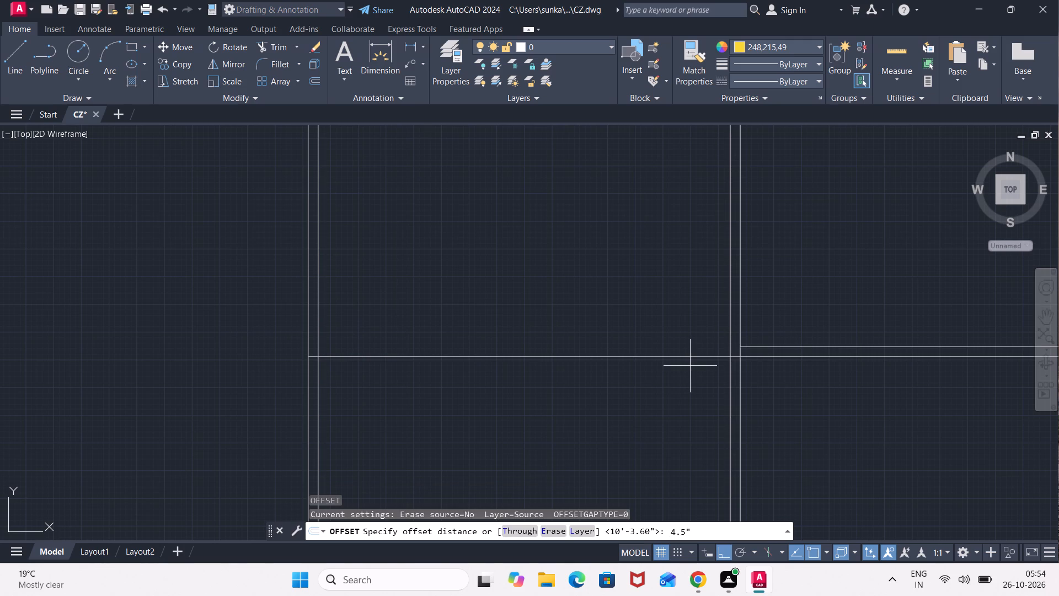
pyautogui.press('Return')
pyautogui.click(690, 358)
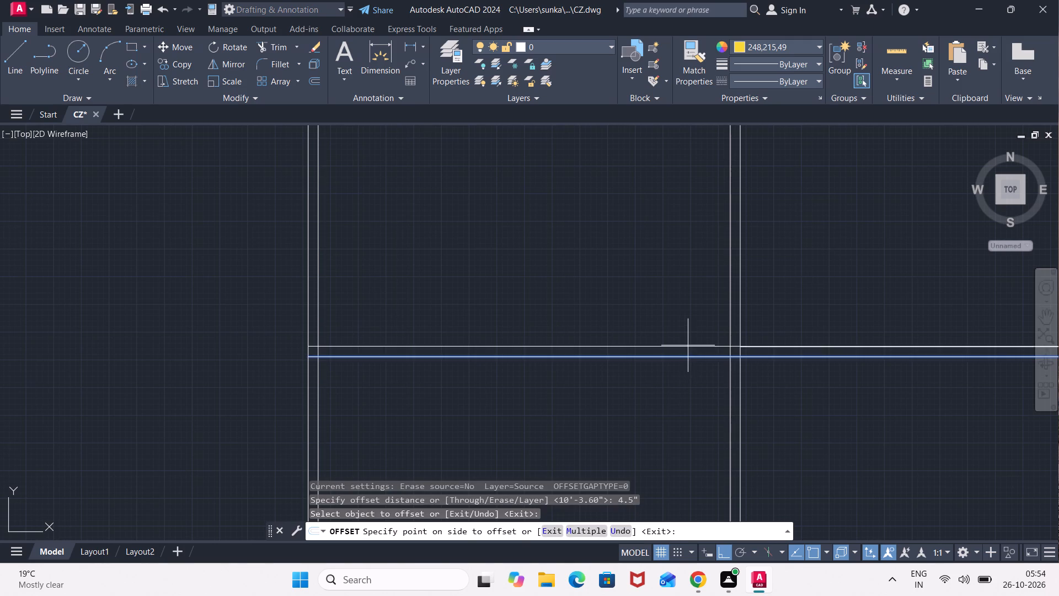
pyautogui.click(688, 345)
pyautogui.press('Escape')
pyautogui.scroll(-3, 674, 365)
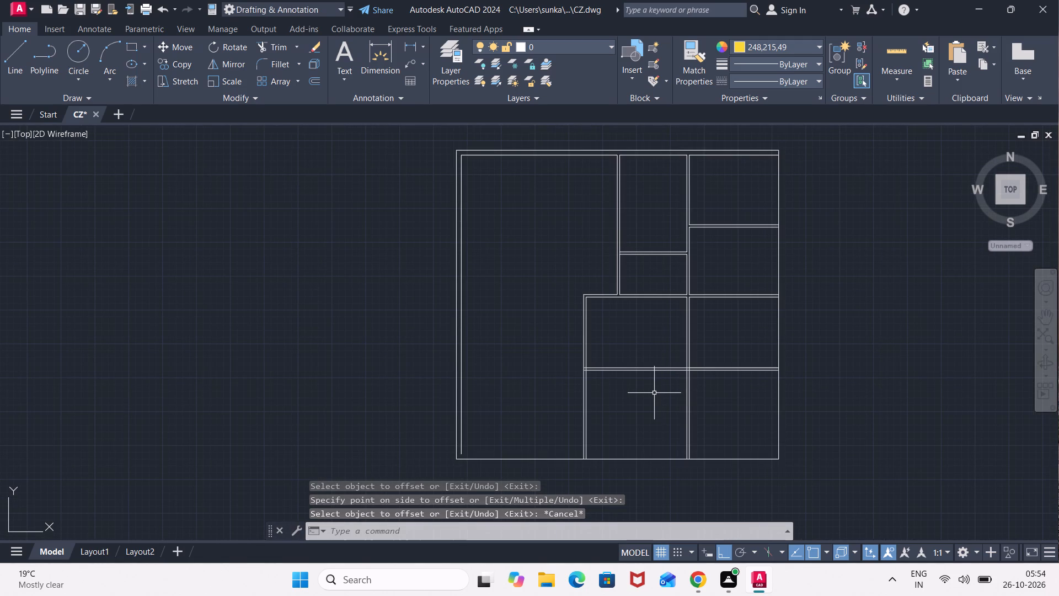
pyautogui.press('Escape')
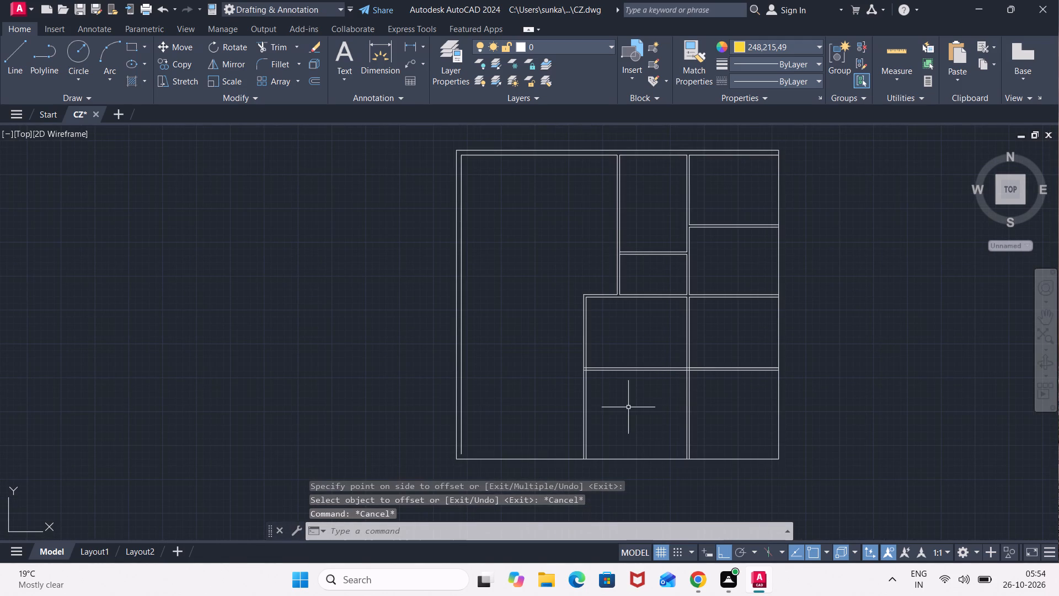
# Trim away both lines of the middle bay's western partition south of the new cross partition.
pyautogui.scroll(2, 628, 407)
pyautogui.write('TRR')
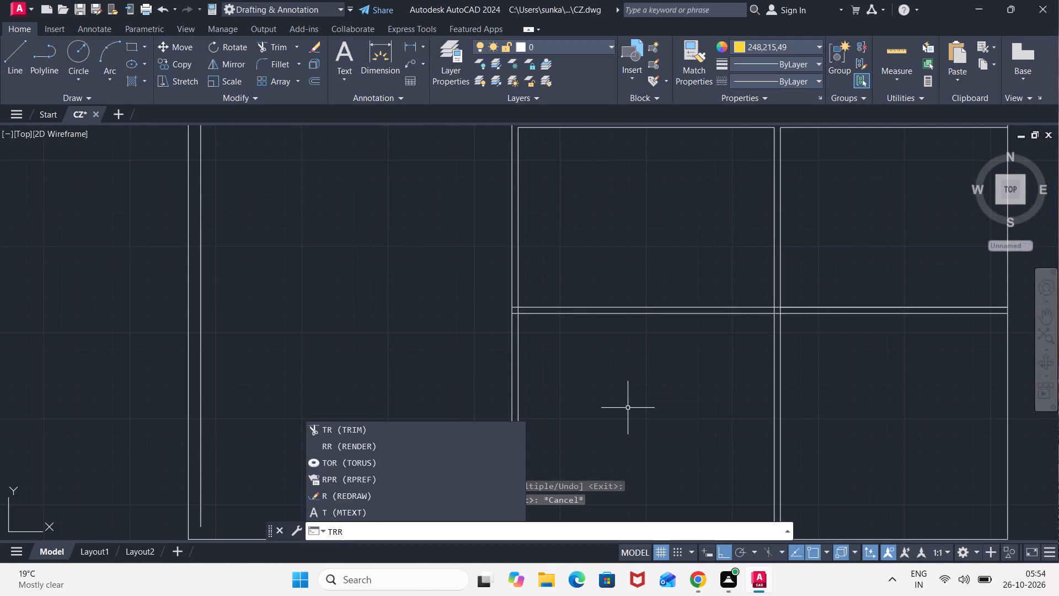
pyautogui.press('BackSpace')
pyautogui.press('Return')
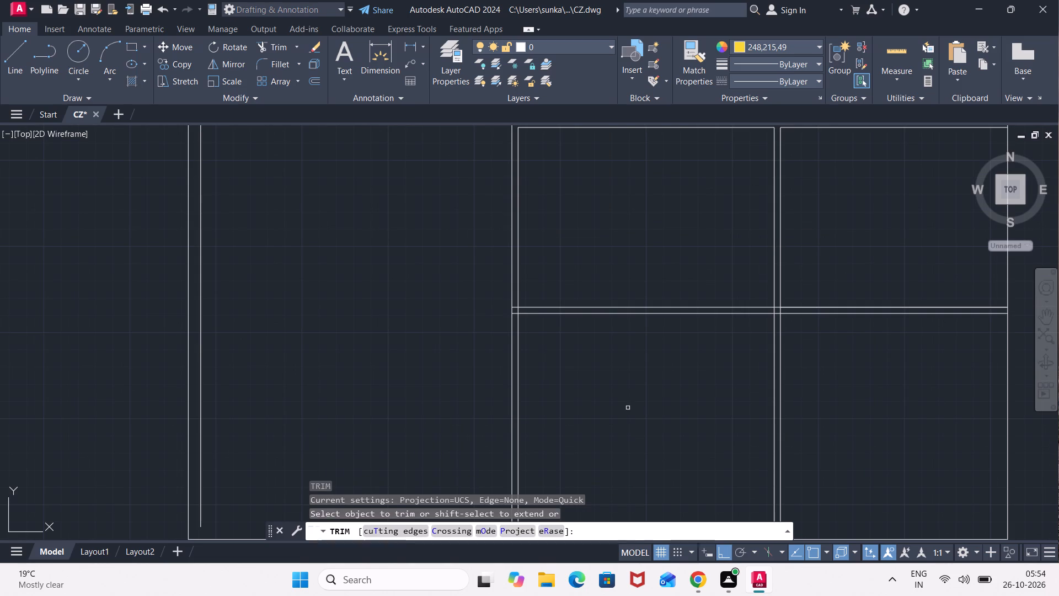
pyautogui.scroll(-1, 587, 402)
pyautogui.click(581, 403)
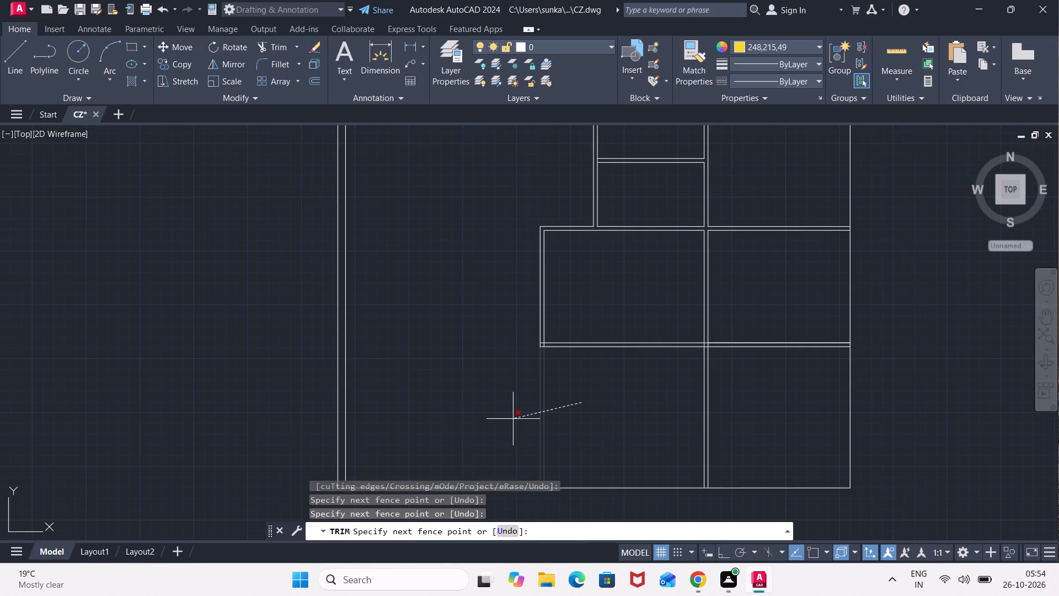
pyautogui.click(513, 419)
# Trim the overlapping inner line ends at the new cross partition's southwest corner to leave a clean L-shaped corner.
pyautogui.scroll(3, 547, 344)
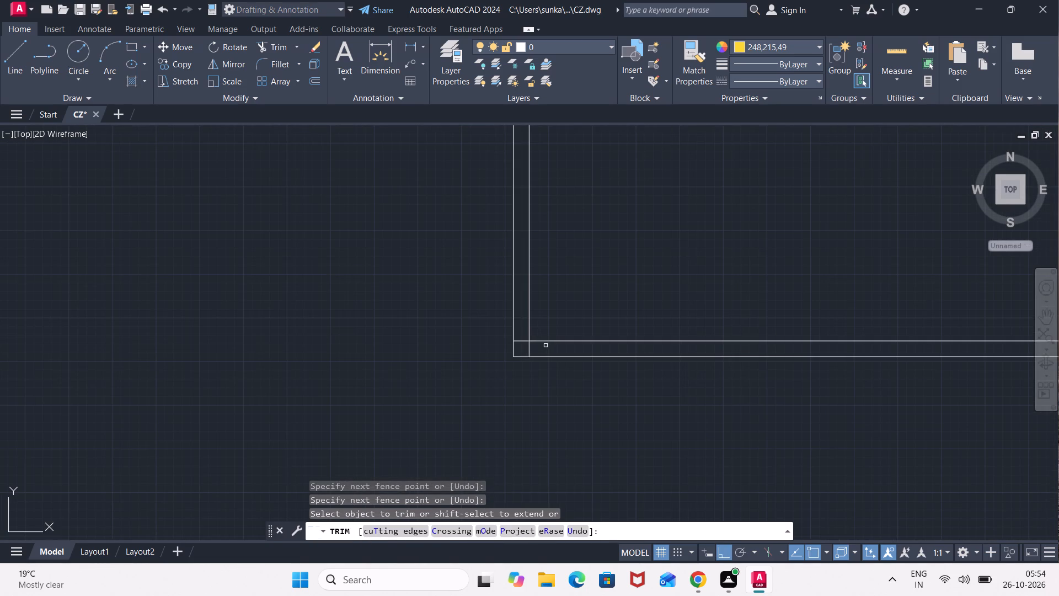
pyautogui.click(544, 346)
pyautogui.click(526, 348)
pyautogui.click(521, 348)
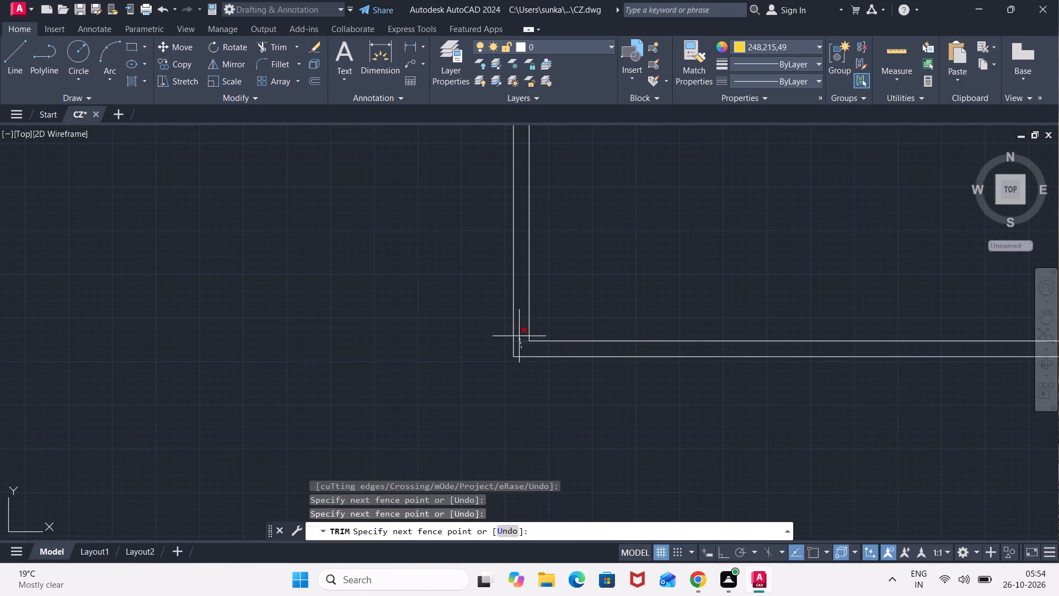
pyautogui.click(519, 336)
# Trim the eastern long partition's lines and the cross partition's upper line inside their crossing, keeping the lower line continuous.
pyautogui.scroll(-2, 567, 389)
pyautogui.scroll(2, 839, 383)
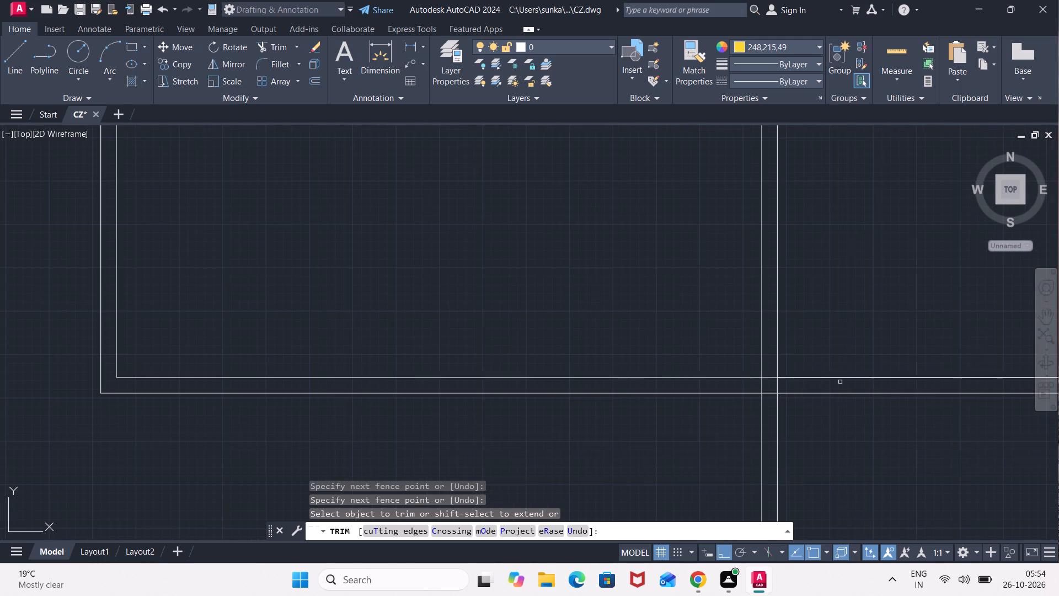
pyautogui.click(765, 382)
pyautogui.click(766, 369)
pyautogui.click(768, 386)
pyautogui.click(750, 390)
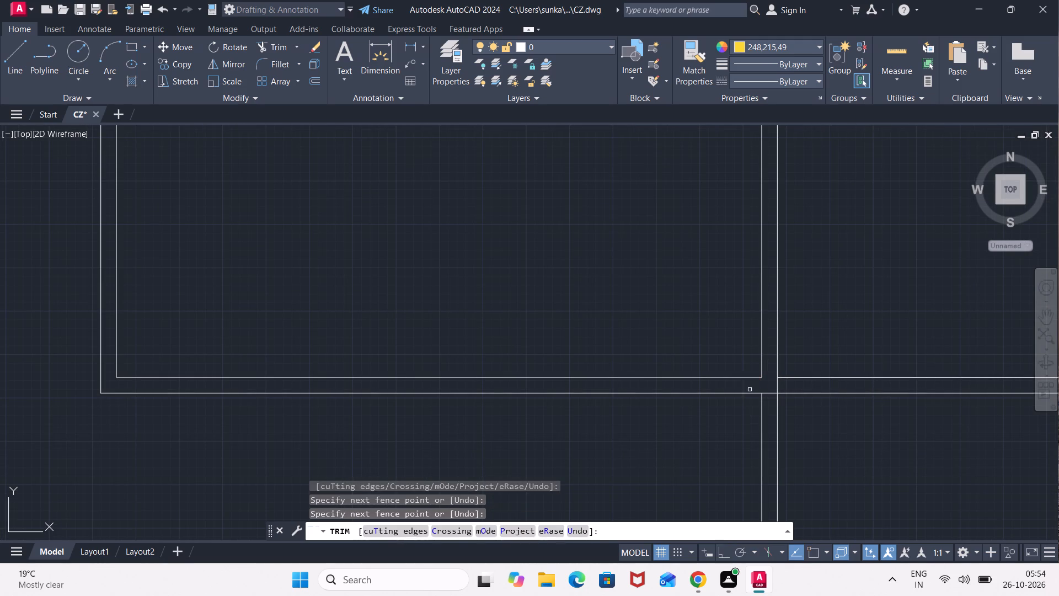
pyautogui.click(776, 383)
pyautogui.click(802, 383)
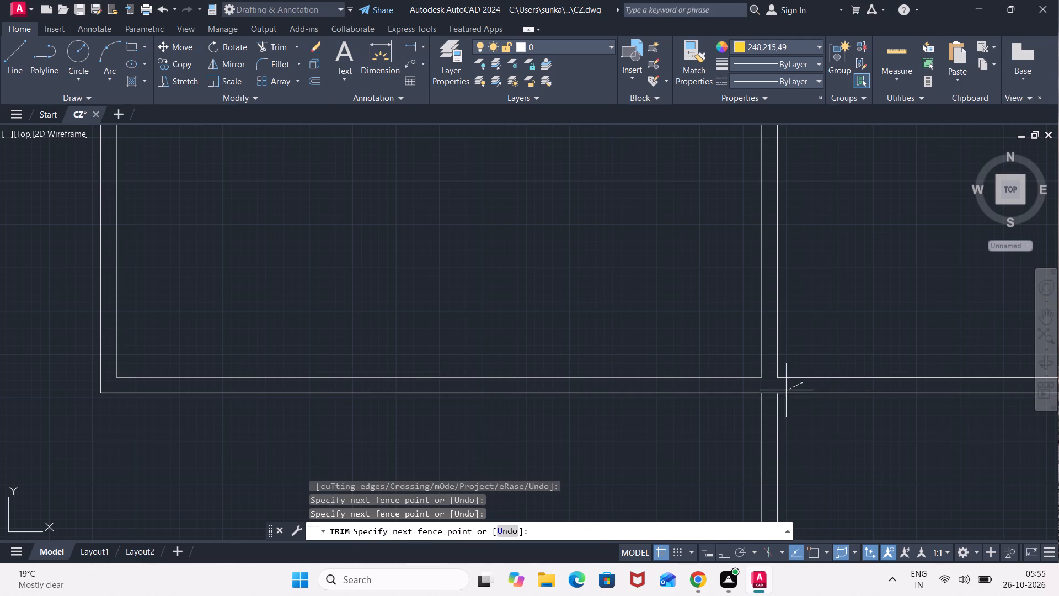
pyautogui.click(787, 388)
pyautogui.press('Escape')
pyautogui.scroll(-4, 732, 414)
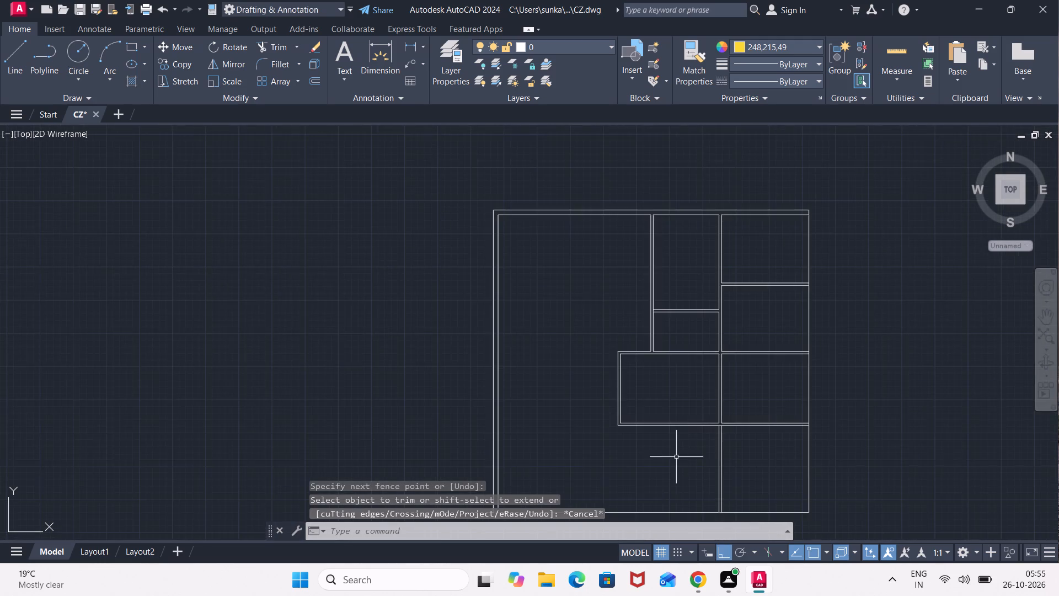
# Offset the lowest cross partition's bottom line 4'9" south.
pyautogui.moveTo(673, 460); pyautogui.dragTo(639, 377, button='middle')
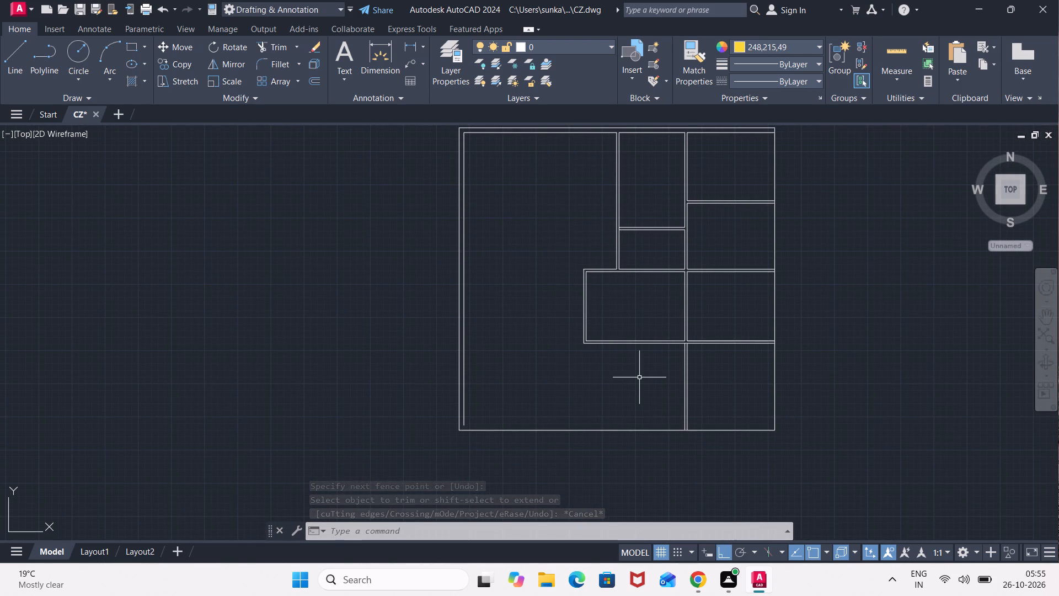
pyautogui.press('o')
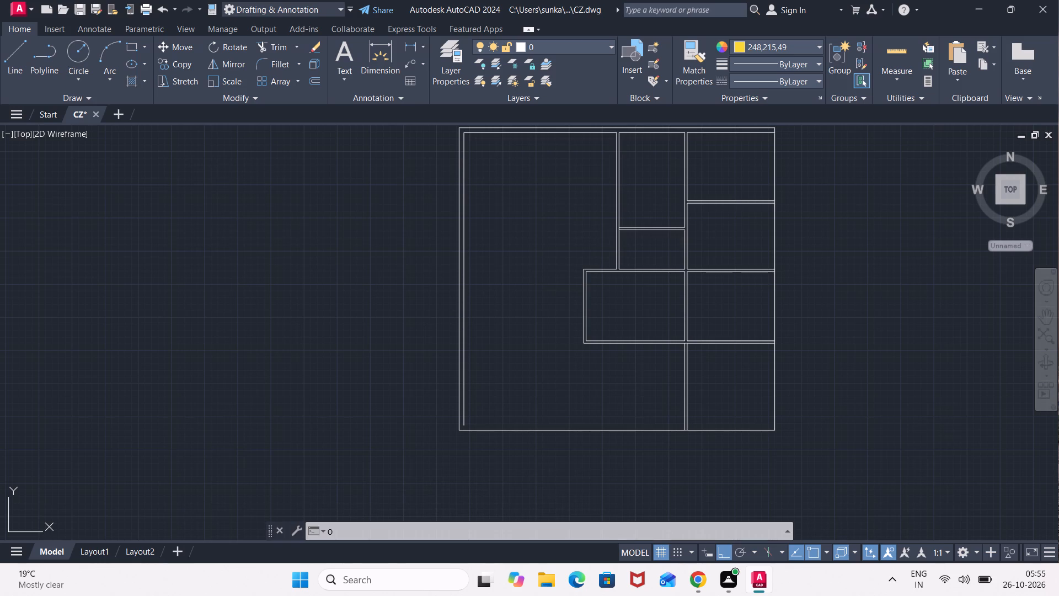
pyautogui.press('Return')
pyautogui.write("4'")
pyautogui.press('9')
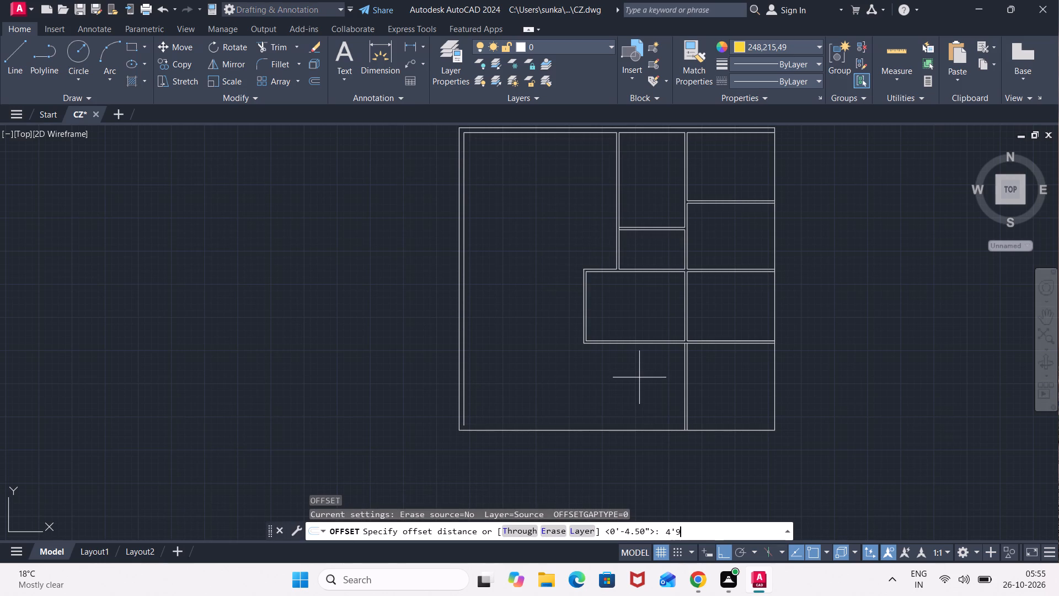
pyautogui.hotkey('shift', '"')
pyautogui.press('Return')
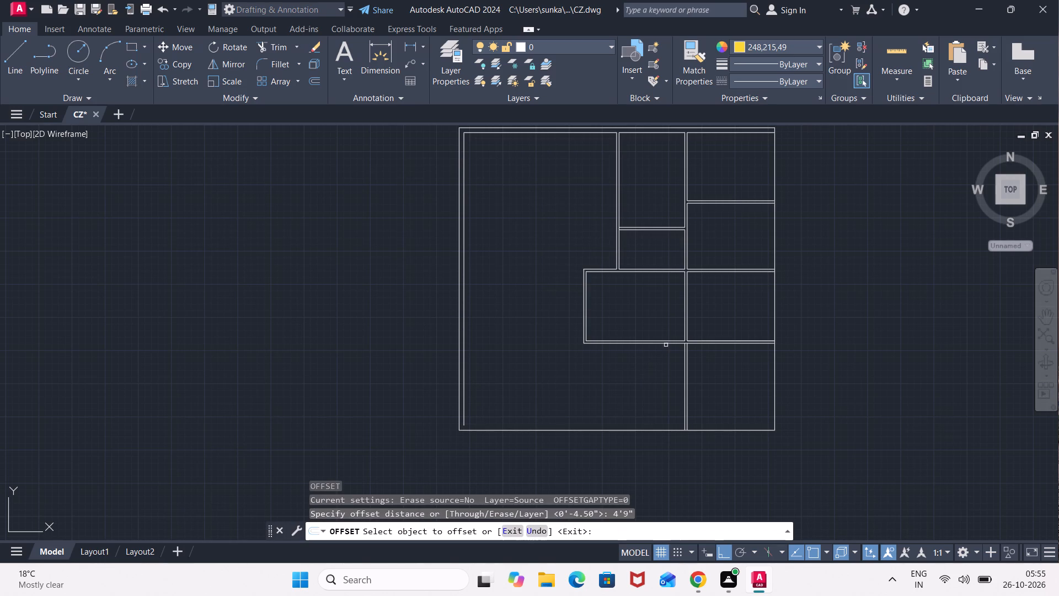
pyautogui.scroll(2, 668, 343)
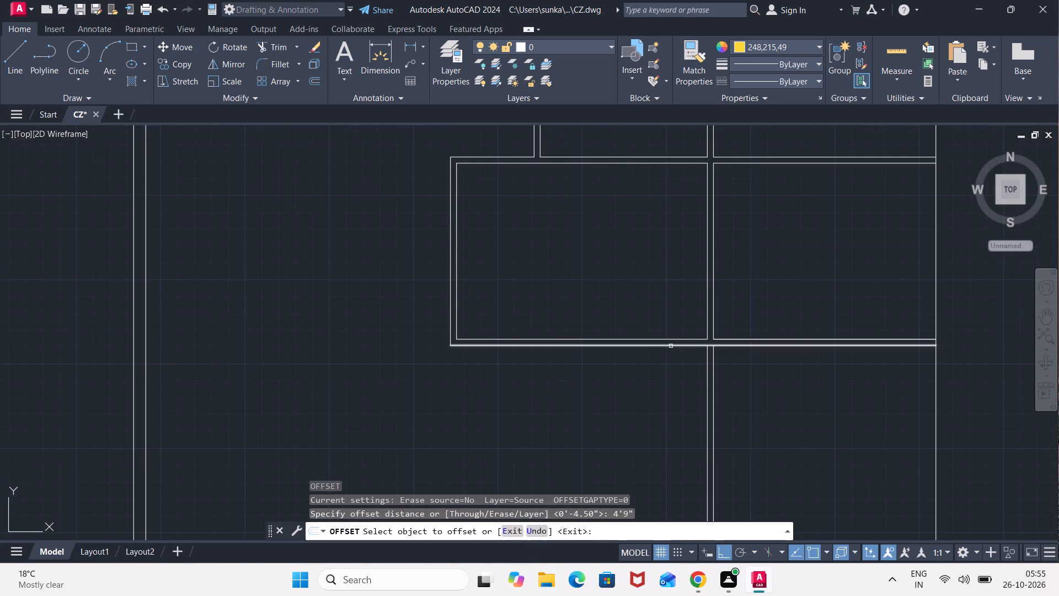
pyautogui.click(671, 346)
pyautogui.click(673, 395)
pyautogui.press('space')
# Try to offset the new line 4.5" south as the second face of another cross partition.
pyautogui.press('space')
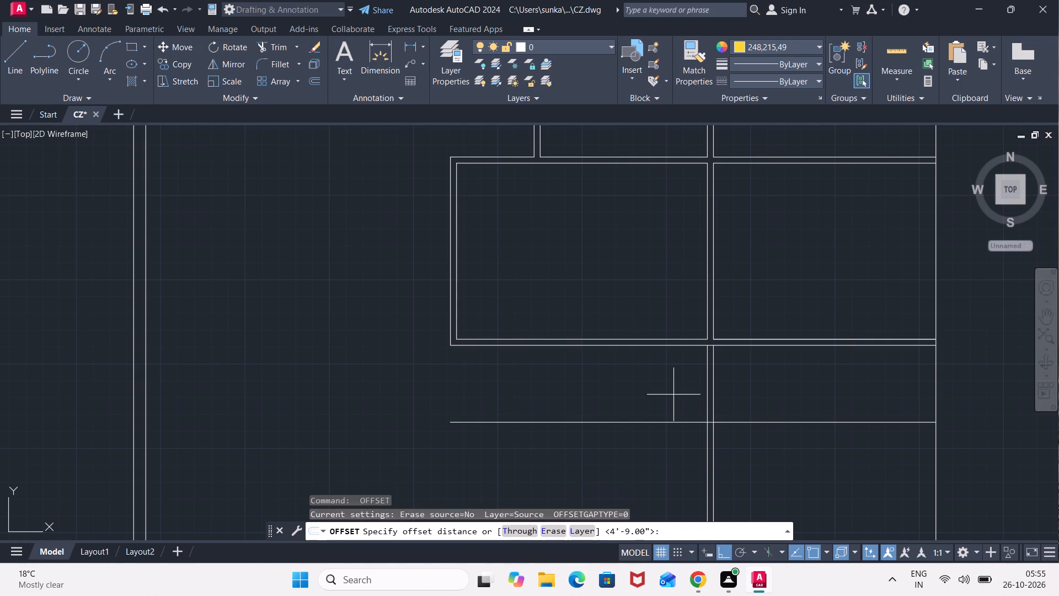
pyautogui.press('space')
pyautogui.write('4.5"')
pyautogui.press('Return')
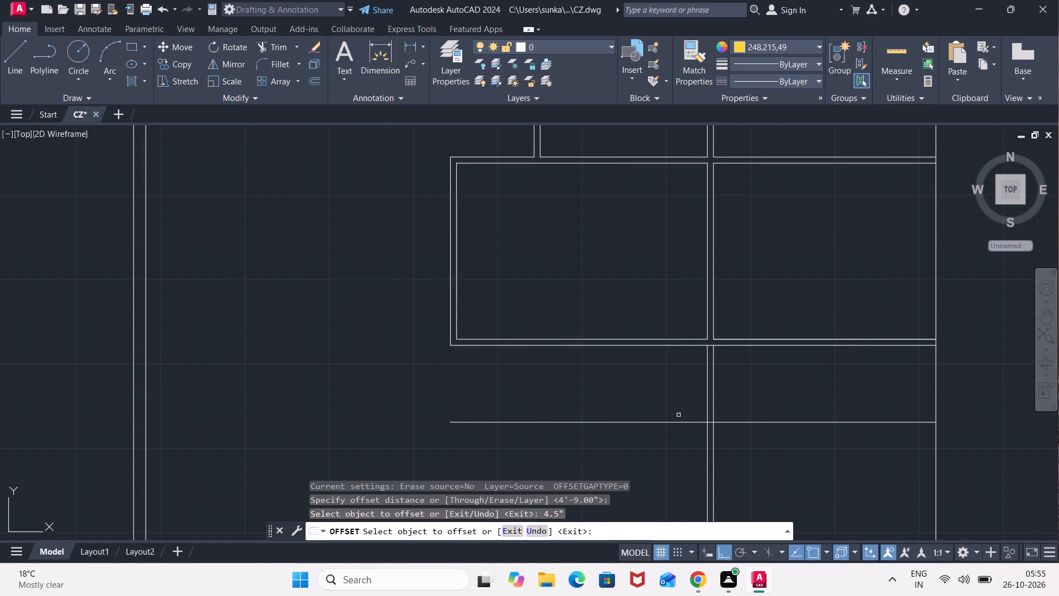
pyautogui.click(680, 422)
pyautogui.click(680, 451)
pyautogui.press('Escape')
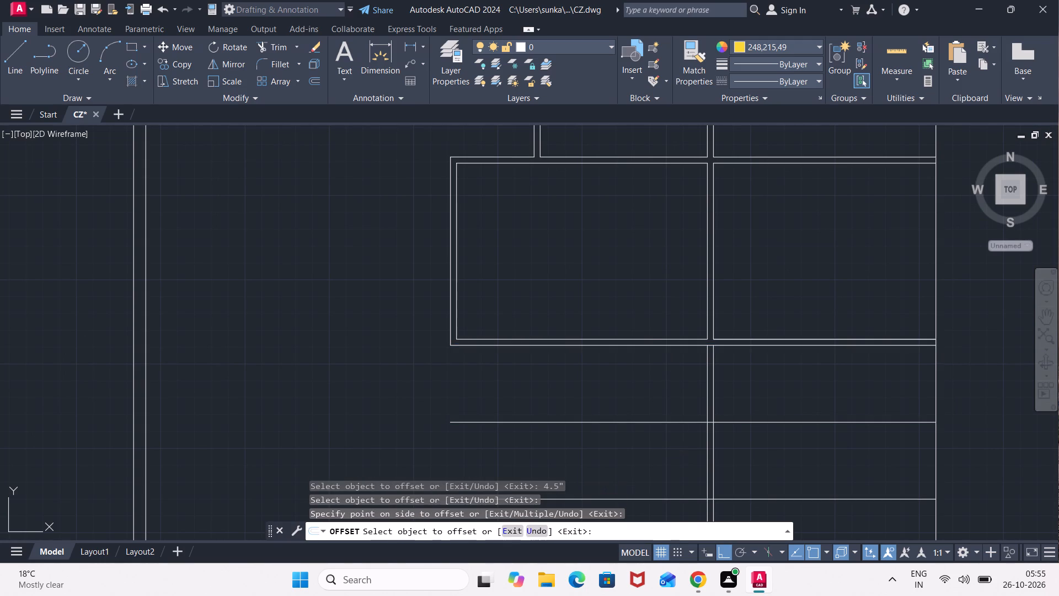
# Delete the misplaced offset line south of the new cross partition line.
pyautogui.click(680, 472)
pyautogui.click(653, 508)
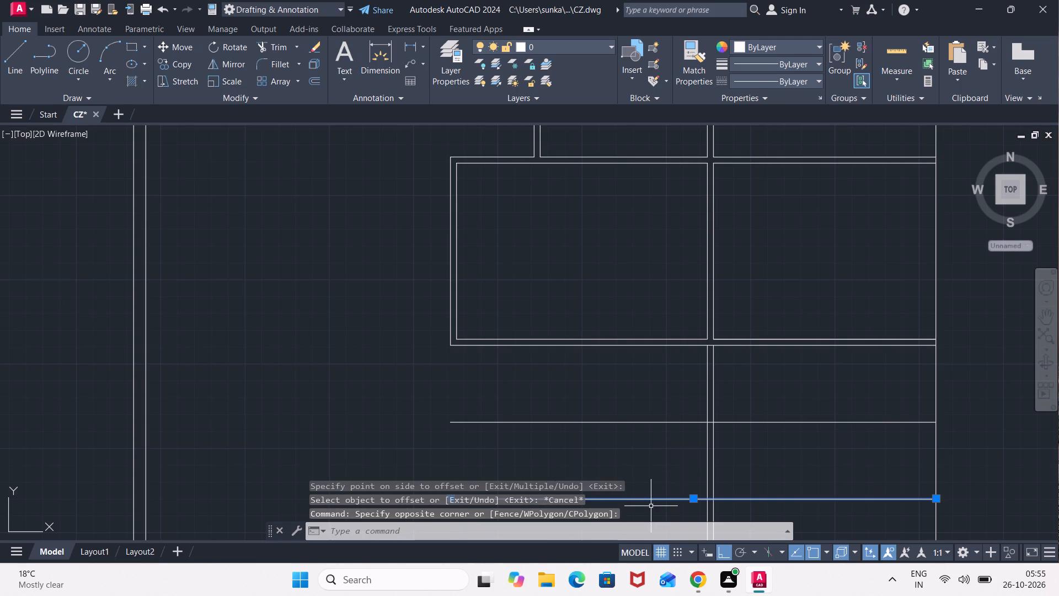
pyautogui.press('Delete')
# Offset the new cross partition line 4.5" south to form its second face.
pyautogui.press('o')
pyautogui.press('Return')
pyautogui.write('4.5')
pyautogui.hotkey('shift', '"')
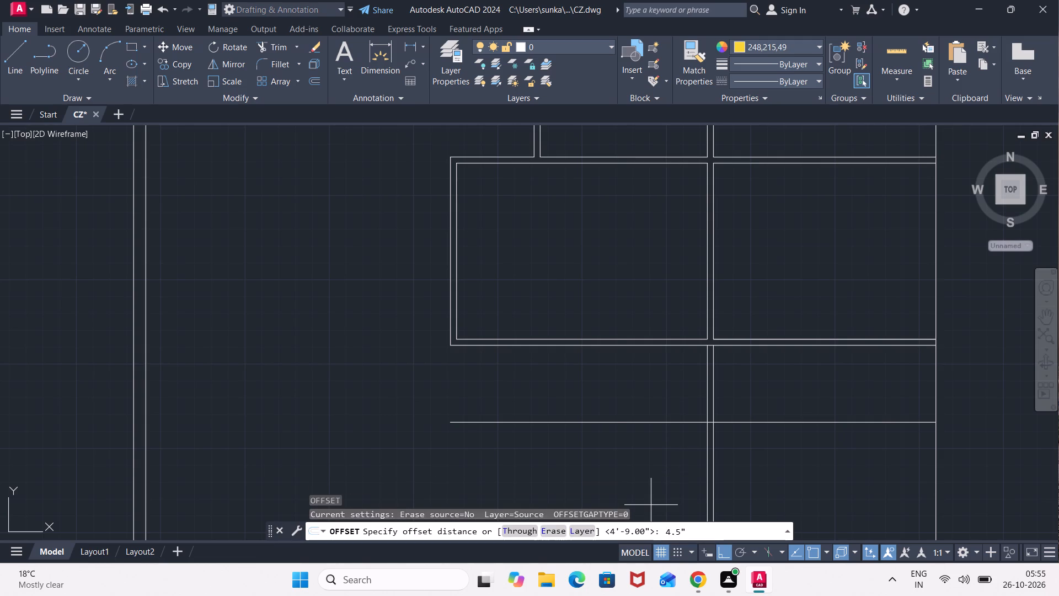
pyautogui.press('Return')
pyautogui.click(662, 421)
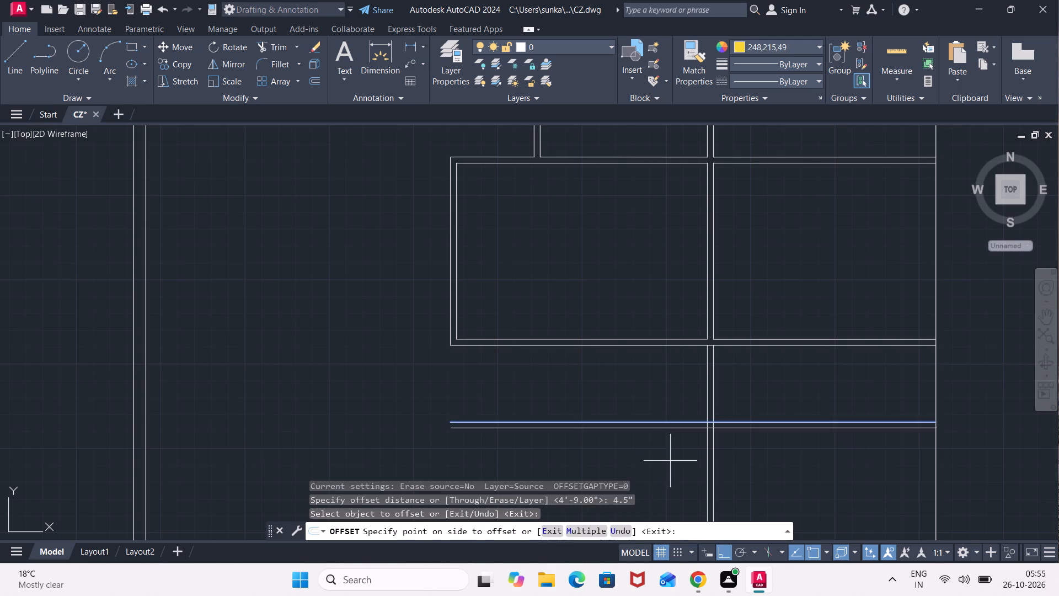
pyautogui.click(670, 462)
pyautogui.press('Escape')
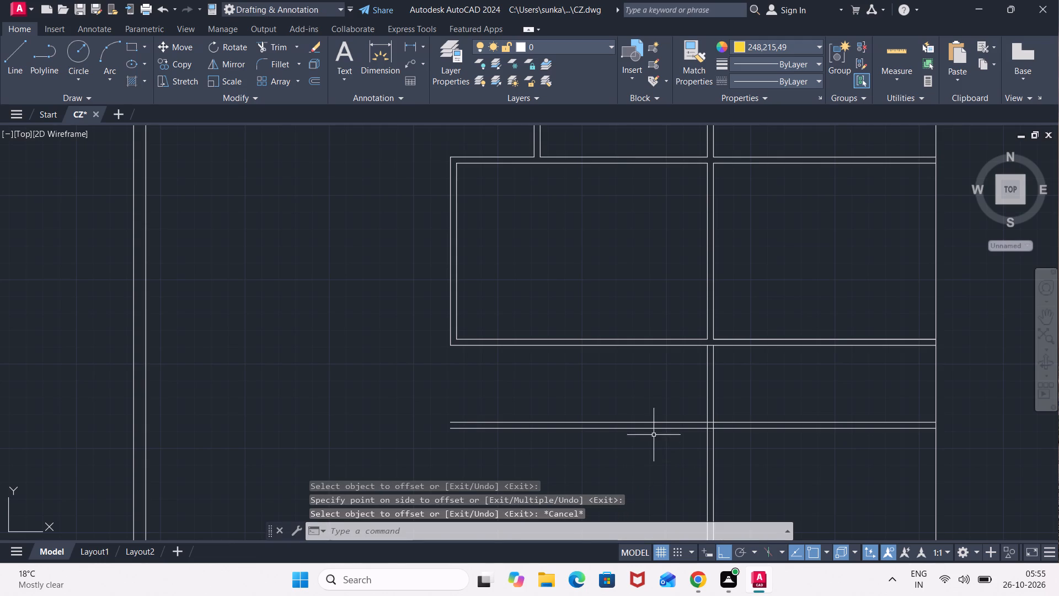
# Trim the new cross partition's upper line and the eastern long partition's west line inside their crossing, plus the lower line at the crossing above.
pyautogui.moveTo(672, 389); pyautogui.dragTo(726, 364, button='middle')
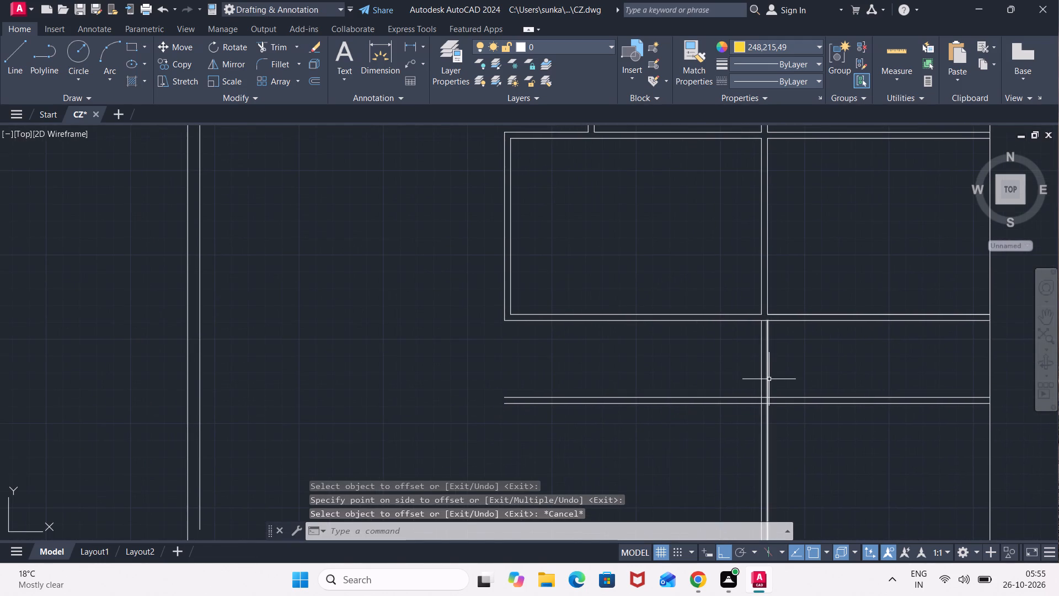
pyautogui.write('TR')
pyautogui.press('Return')
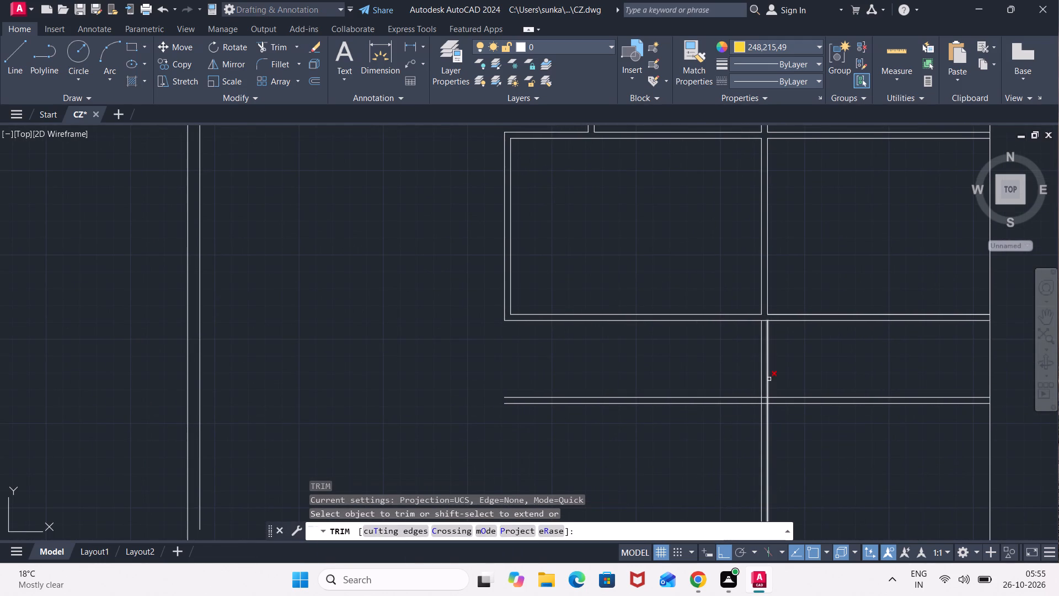
pyautogui.scroll(2, 775, 392)
pyautogui.click(745, 414)
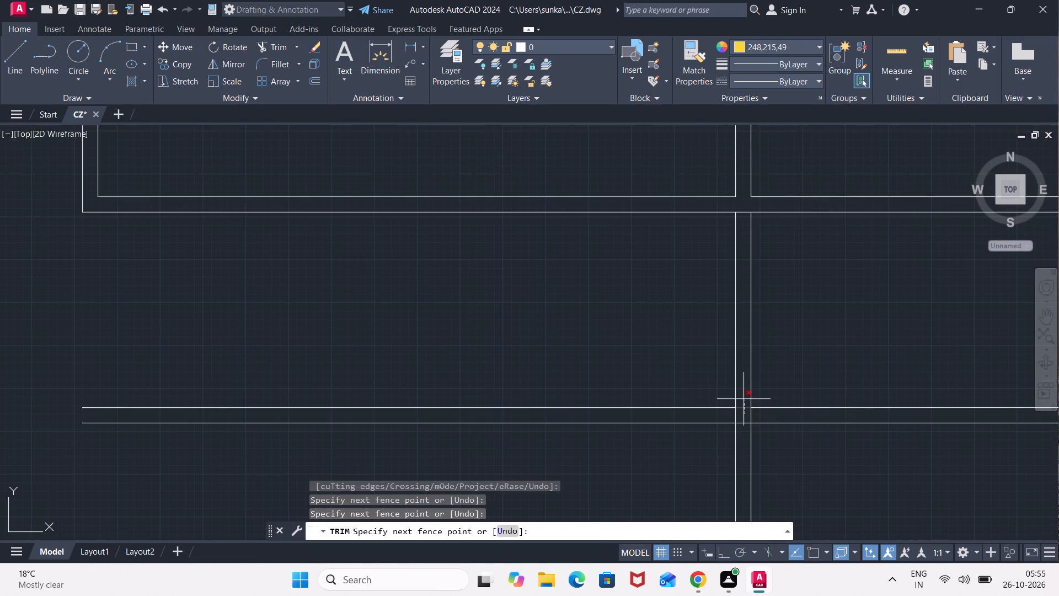
pyautogui.click(744, 399)
pyautogui.click(741, 419)
pyautogui.click(726, 416)
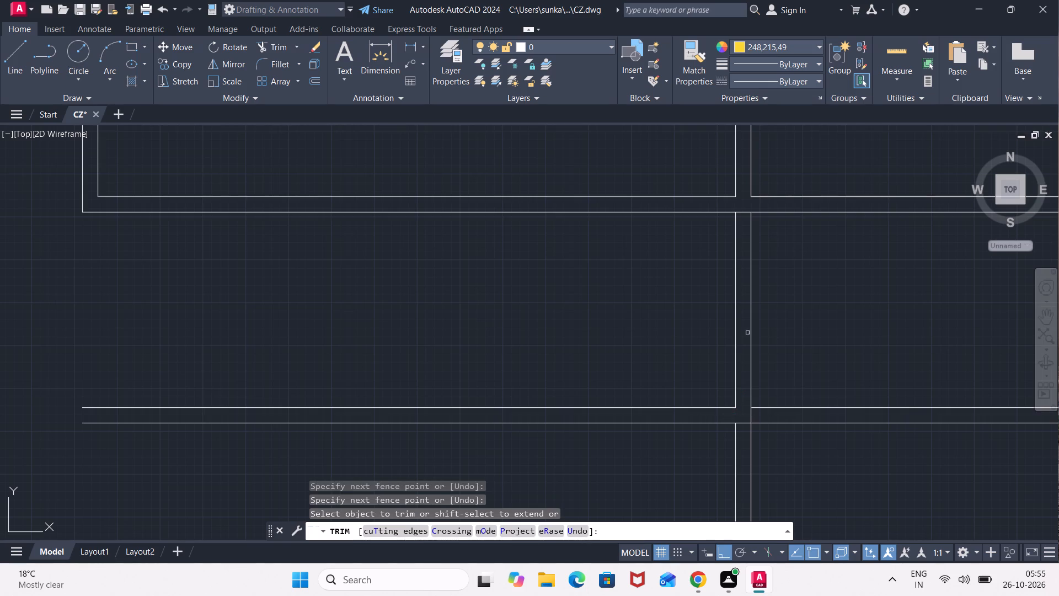
pyautogui.click(746, 214)
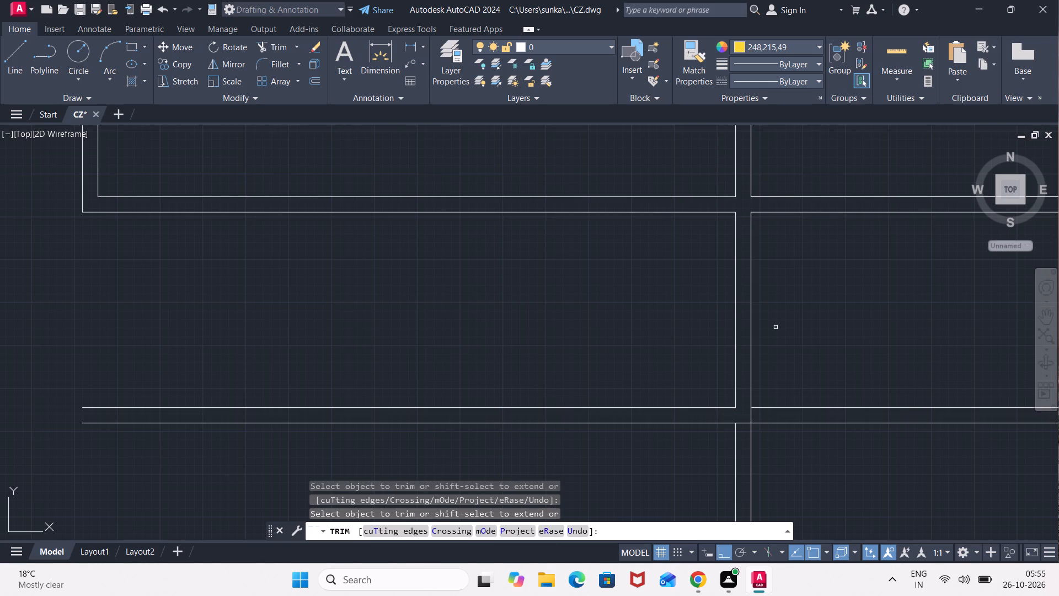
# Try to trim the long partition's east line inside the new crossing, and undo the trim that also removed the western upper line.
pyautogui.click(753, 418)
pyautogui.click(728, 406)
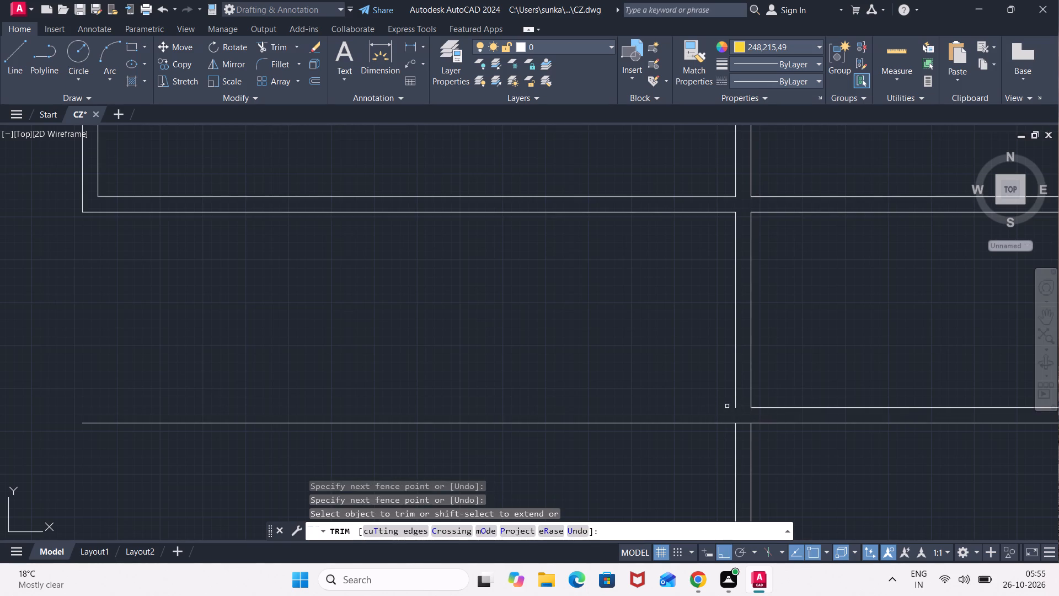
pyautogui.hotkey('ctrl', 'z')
# Trim the eastern long partition's east line between the new cross partition's two faces.
pyautogui.click(758, 417)
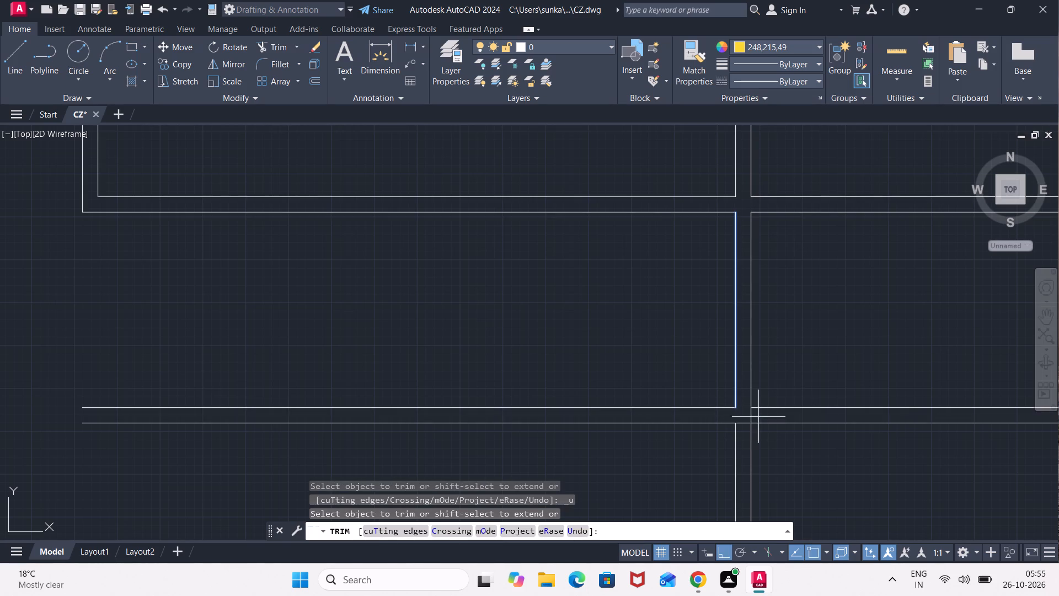
pyautogui.click(737, 416)
pyautogui.press('Escape')
pyautogui.press('Escape')
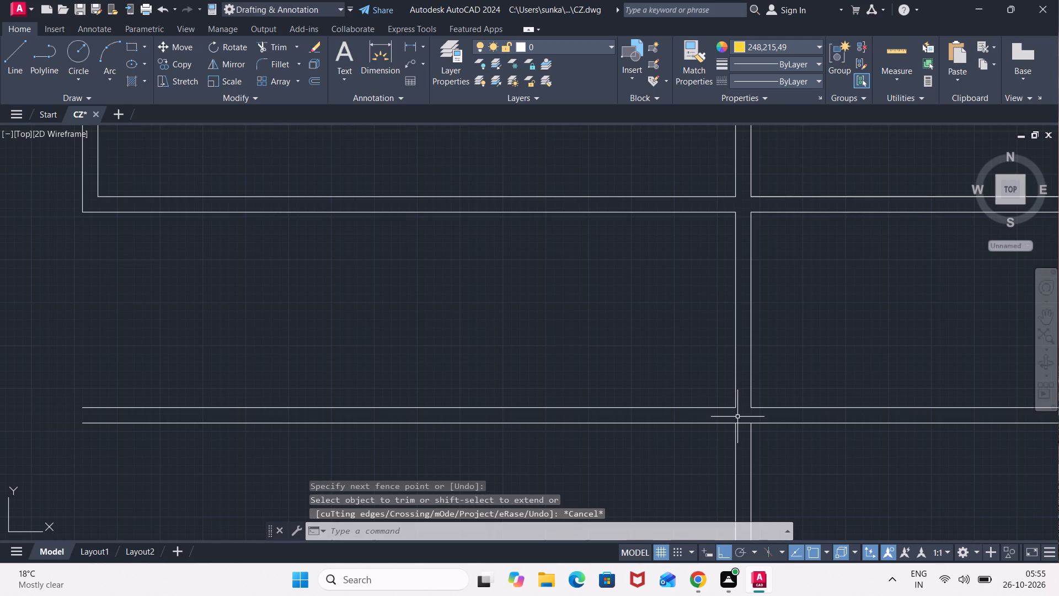
# Offset the long partition's west line between the two lowest cross partitions 5'3" west.
pyautogui.press('o')
pyautogui.press('Return')
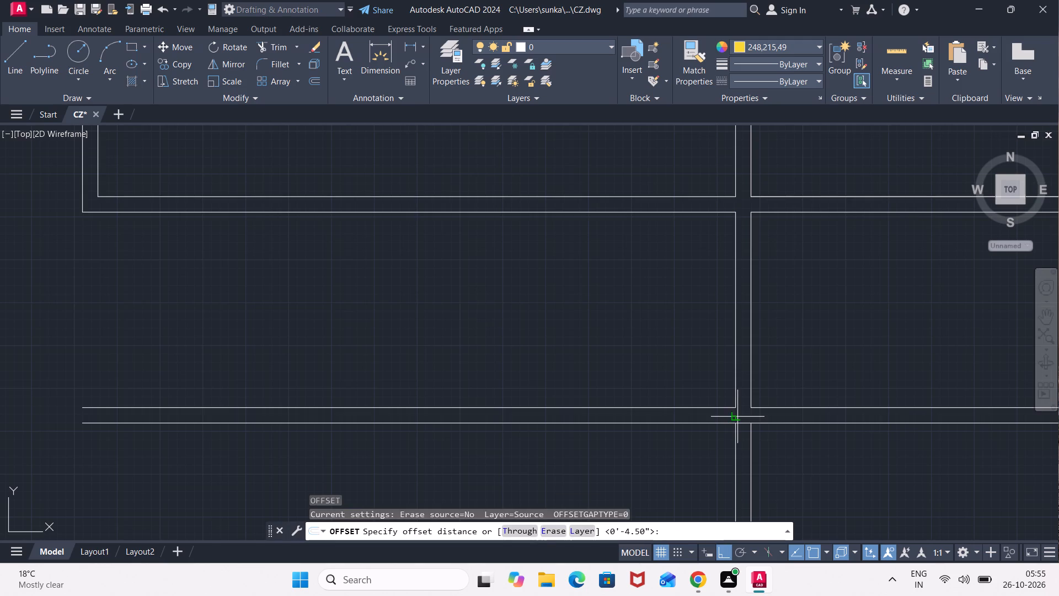
pyautogui.write('5\'3"')
pyautogui.press('Return')
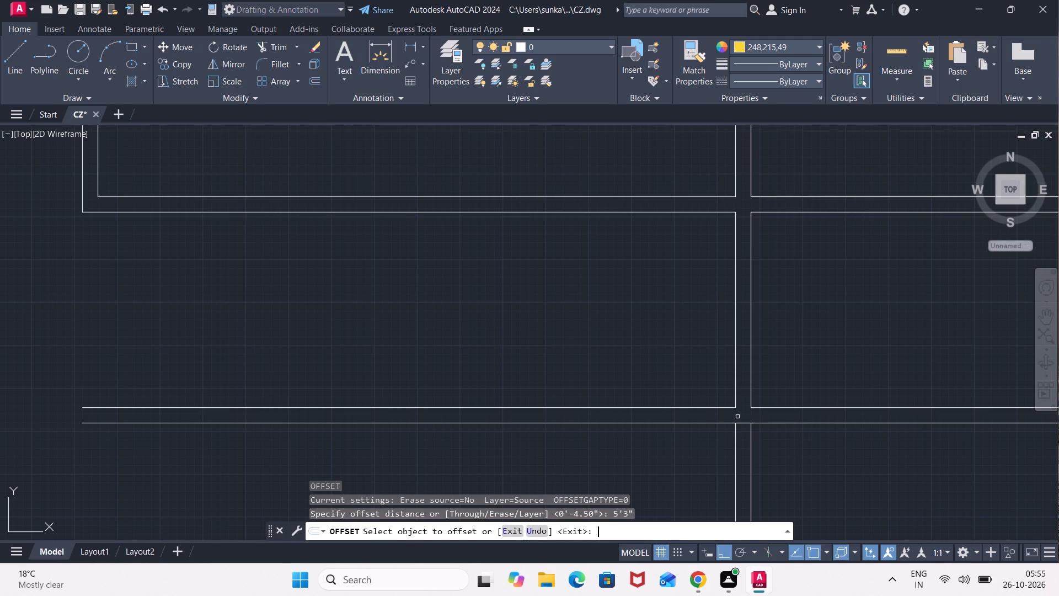
pyautogui.click(736, 347)
pyautogui.click(597, 361)
pyautogui.press('Escape')
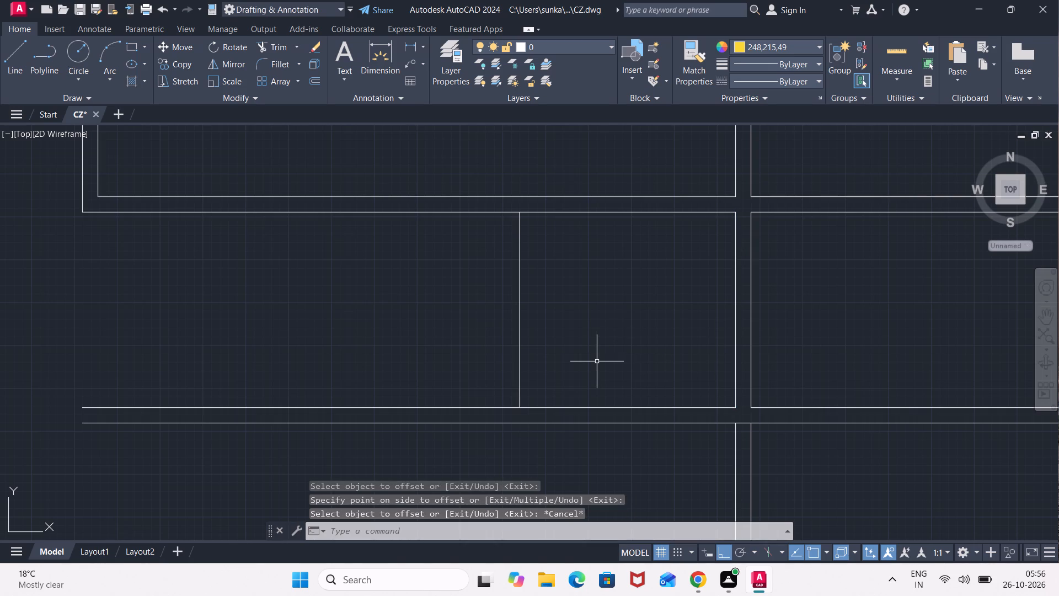
# Offset the new short vertical line 4.5" west to give the short partition its second face.
pyautogui.press('space')
pyautogui.write('4.5"\'')
pyautogui.press('Return')
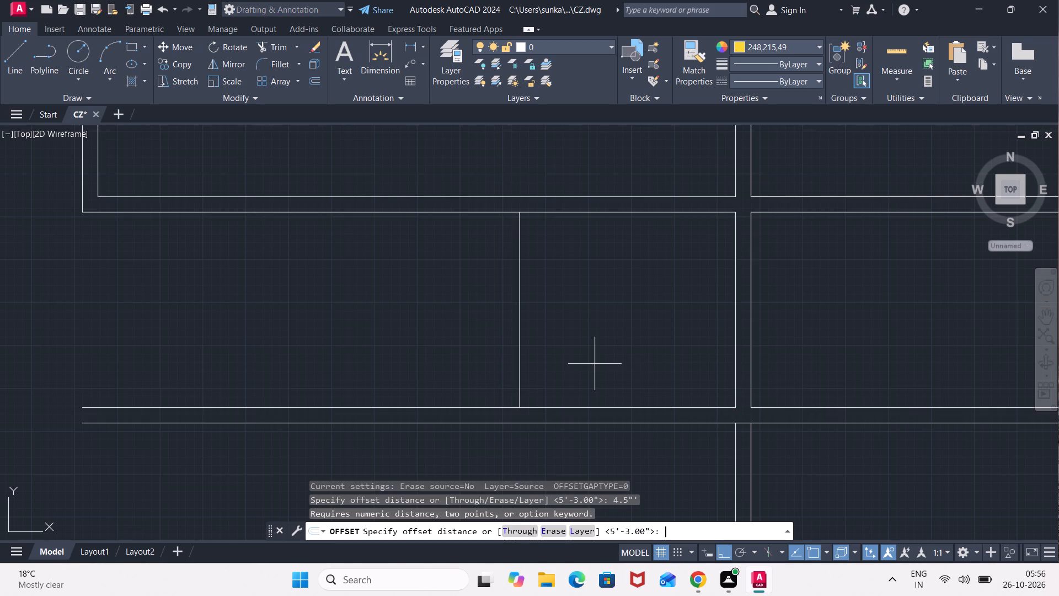
pyautogui.write('4.')
pyautogui.write('5"')
pyautogui.press('Return')
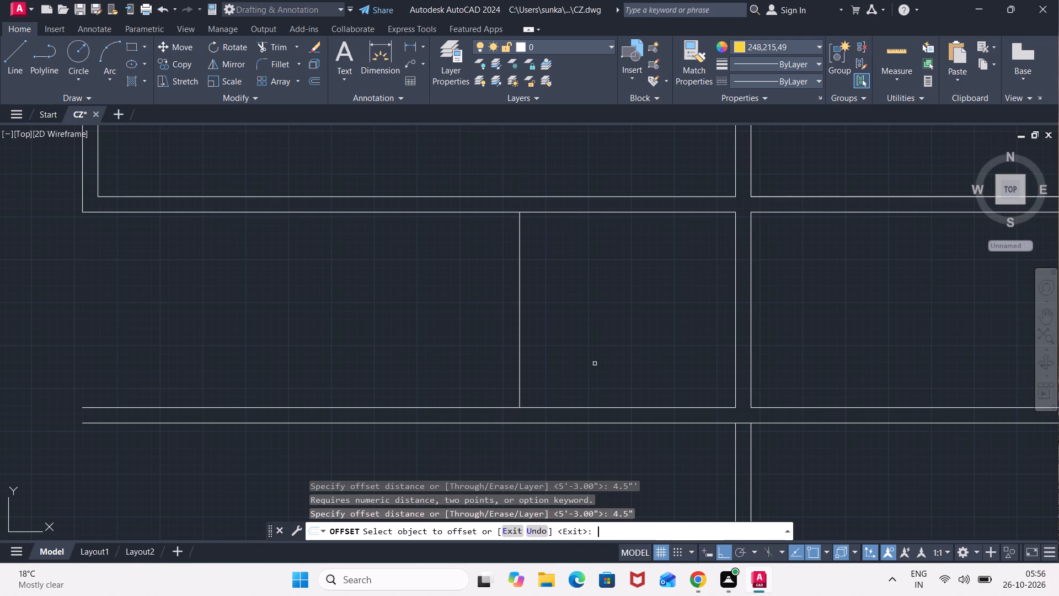
pyautogui.click(518, 361)
pyautogui.click(484, 359)
pyautogui.press('Escape')
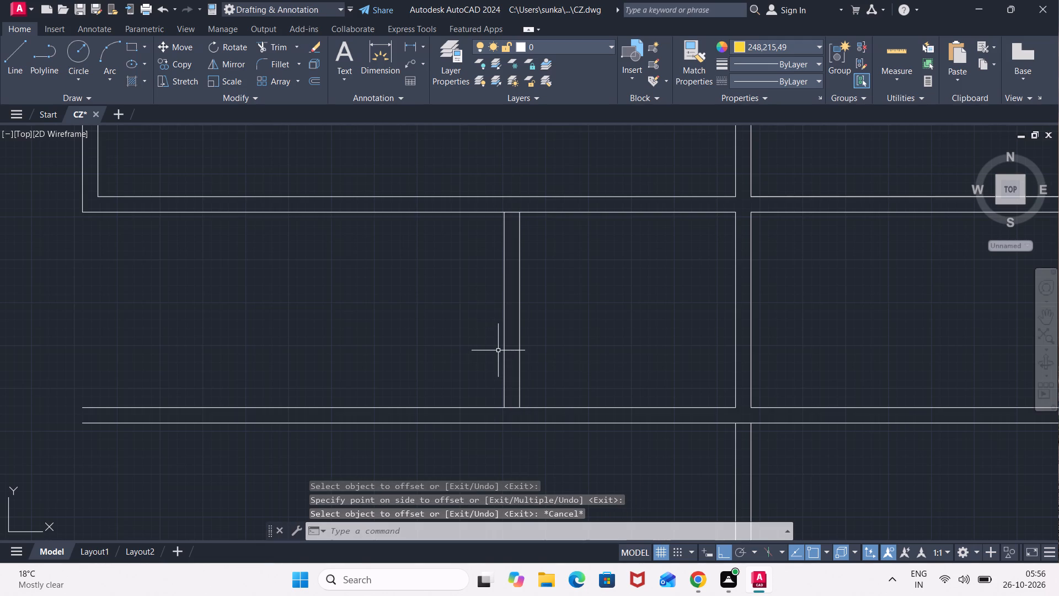
# Stretch both ends of the short partition's west line to the far faces of the cross partitions above and below.
pyautogui.click(503, 346)
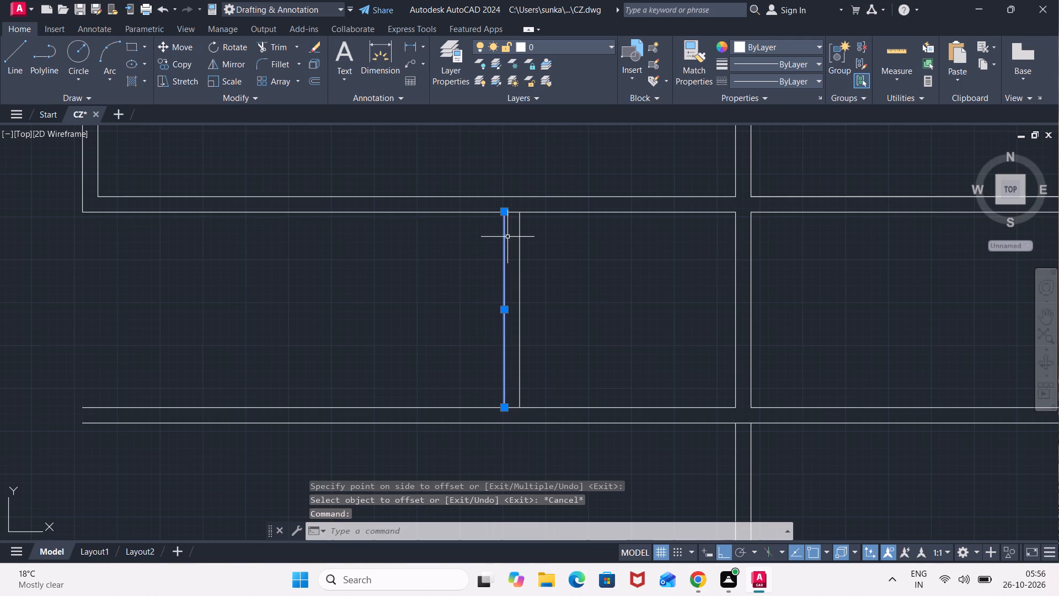
pyautogui.click(503, 215)
pyautogui.click(505, 195)
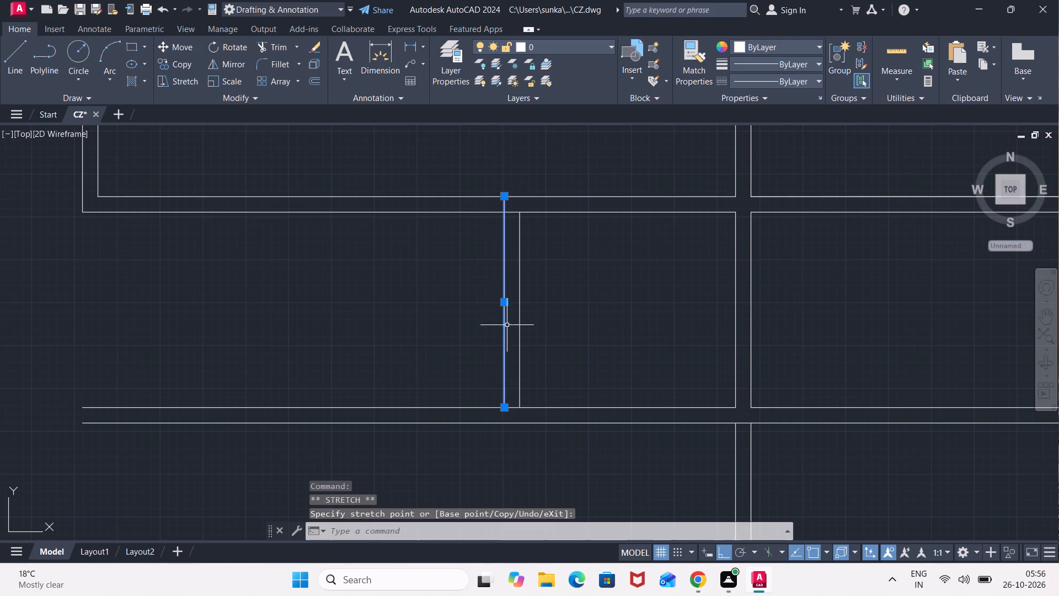
pyautogui.click(505, 409)
pyautogui.click(506, 424)
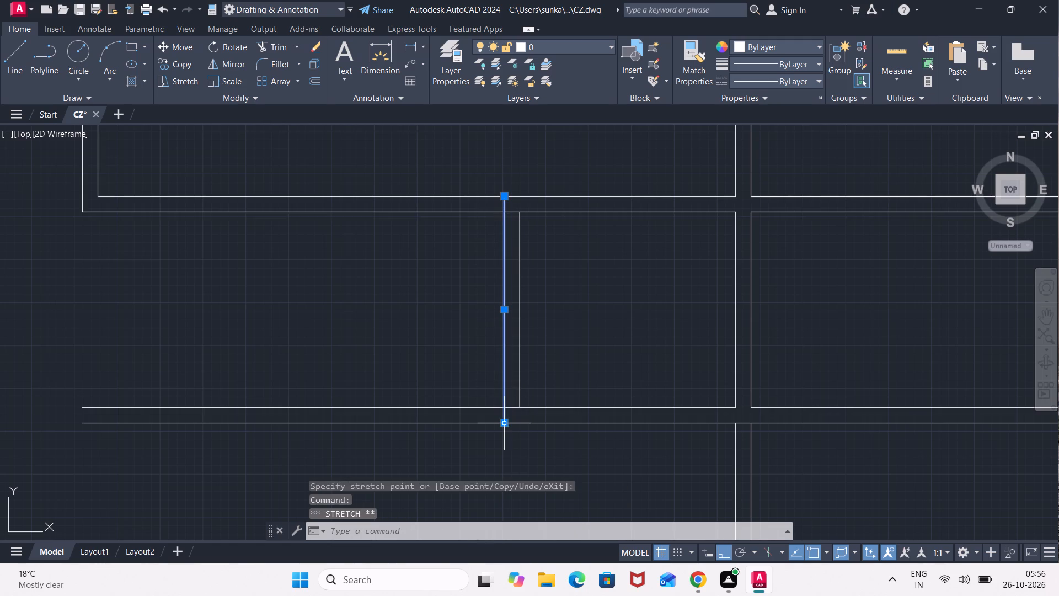
pyautogui.press('Escape')
# Trim the lowest cross partition's lower line between the eastern long partition's two faces.
pyautogui.write('TR')
pyautogui.press('Return')
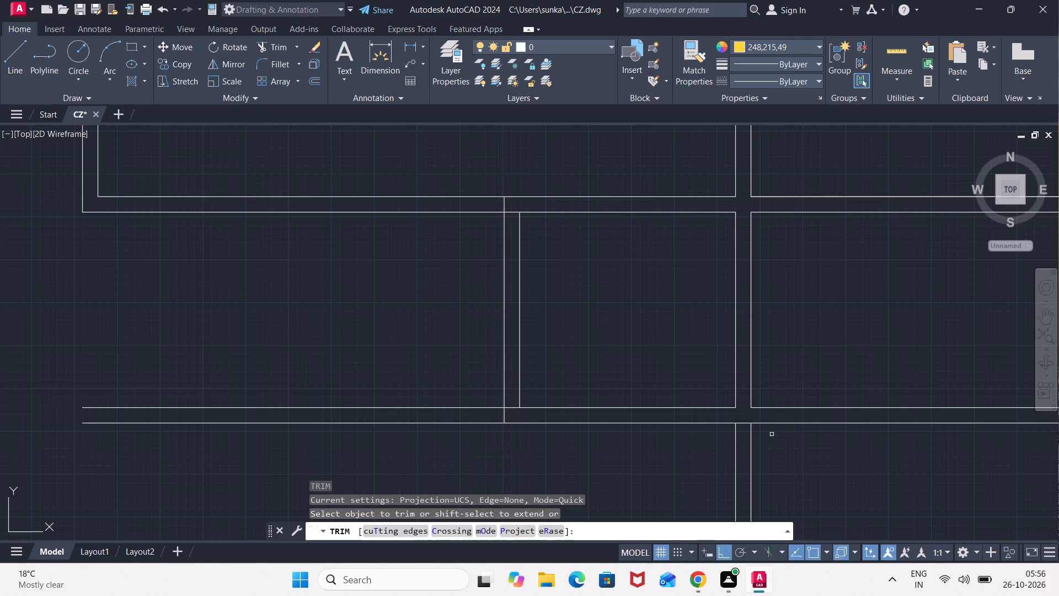
pyautogui.click(744, 428)
pyautogui.click(740, 404)
pyautogui.moveTo(701, 468); pyautogui.dragTo(701, 447, button='middle')
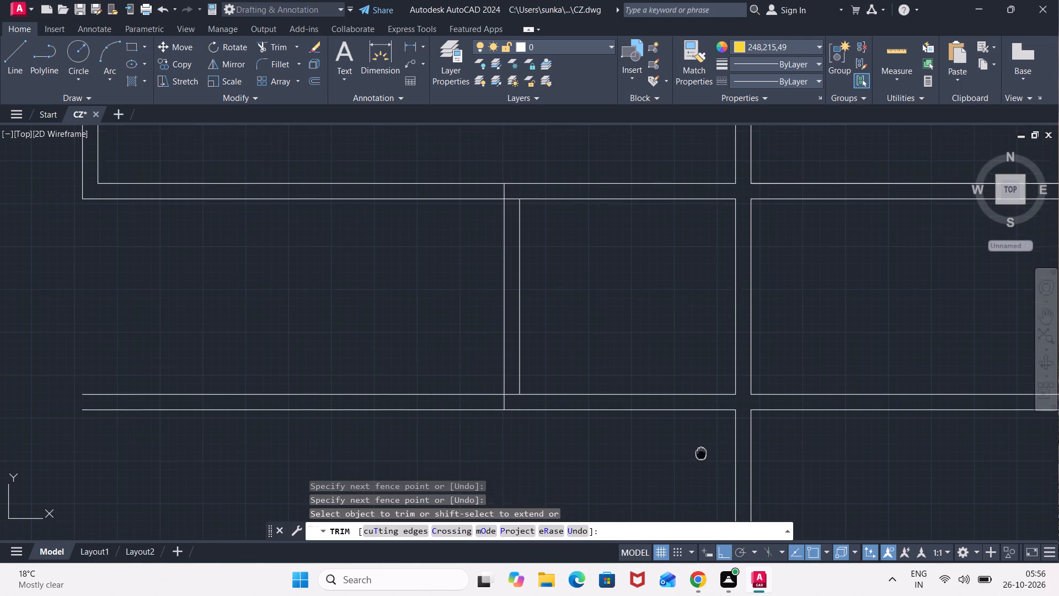
pyautogui.moveTo(701, 447); pyautogui.dragTo(677, 212, button='middle')
pyautogui.scroll(-1, 672, 284)
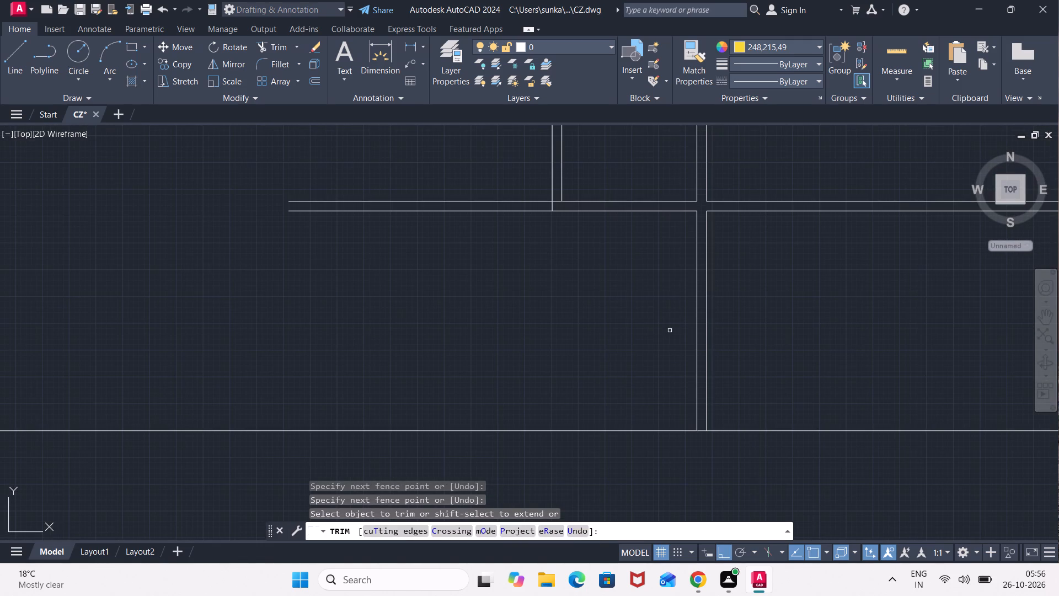
pyautogui.press('Escape')
# Offset the long partition's west line below the lowest cross partition 12' west.
pyautogui.press('o')
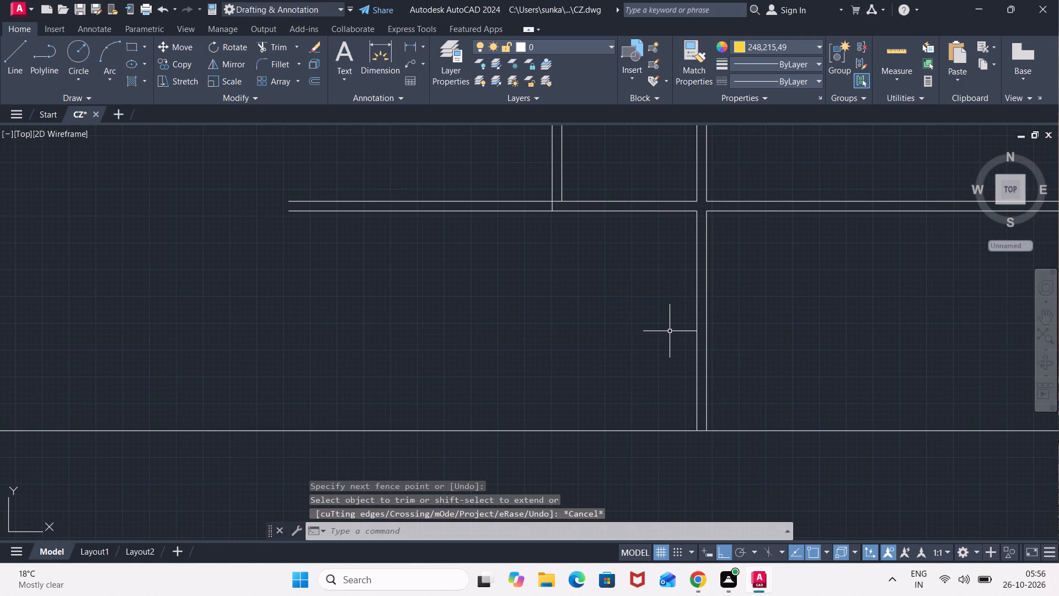
pyautogui.press('Return')
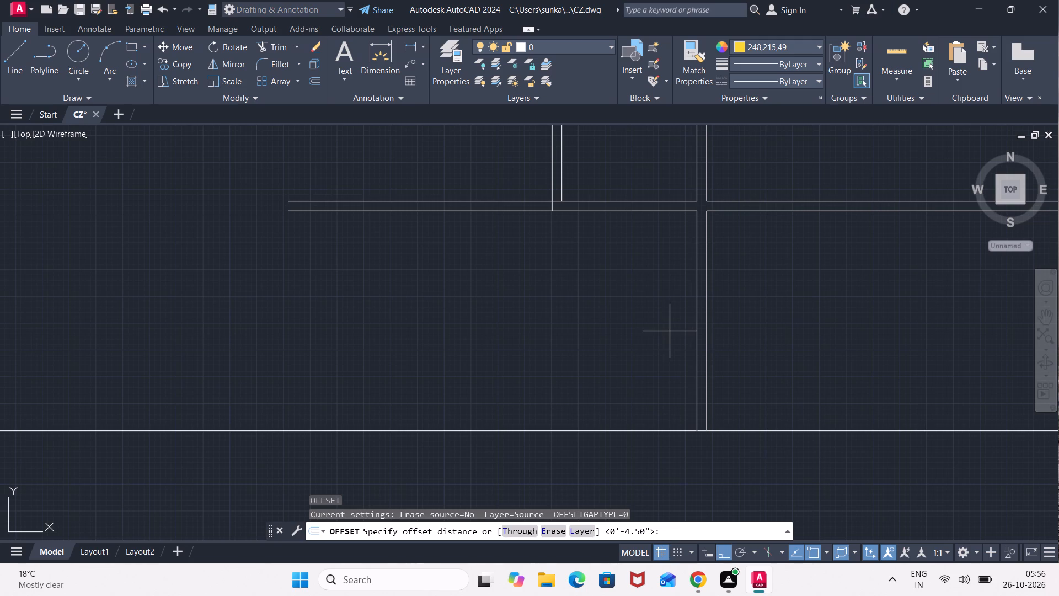
pyautogui.write("12'")
pyautogui.press('Return')
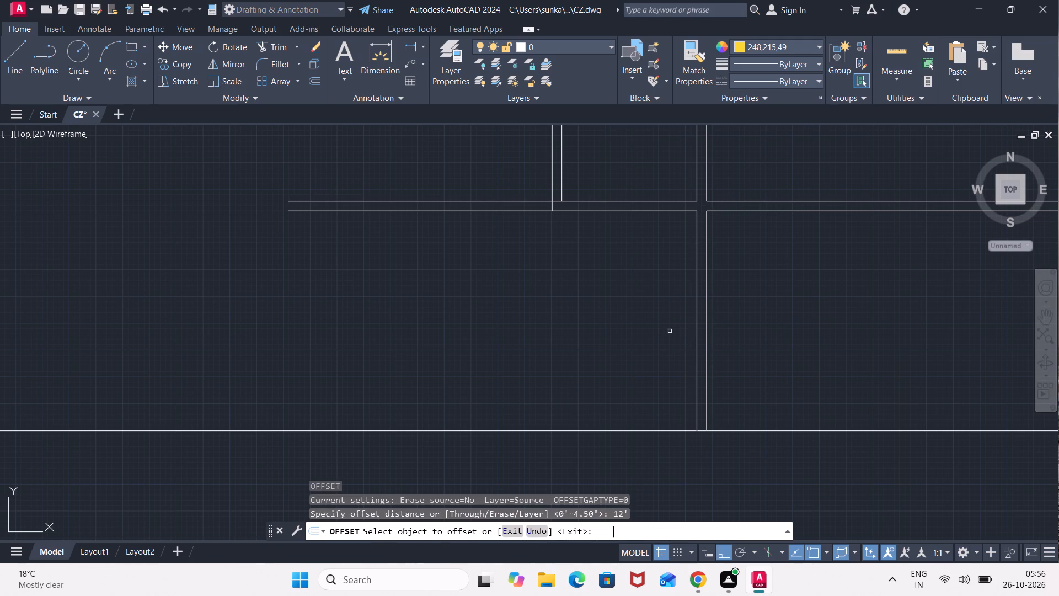
pyautogui.click(699, 335)
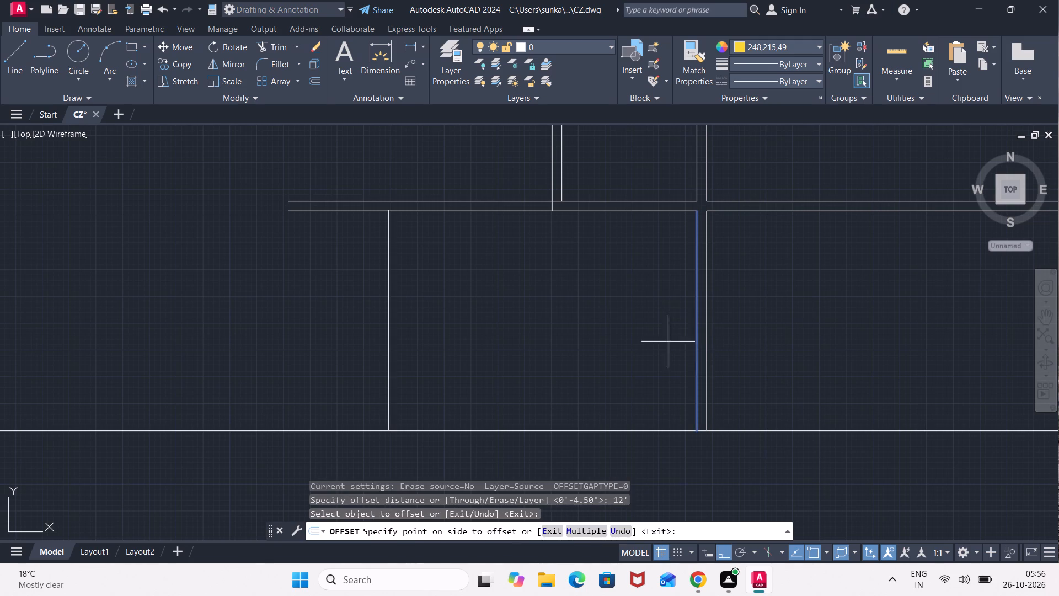
pyautogui.click(579, 346)
pyautogui.press('space')
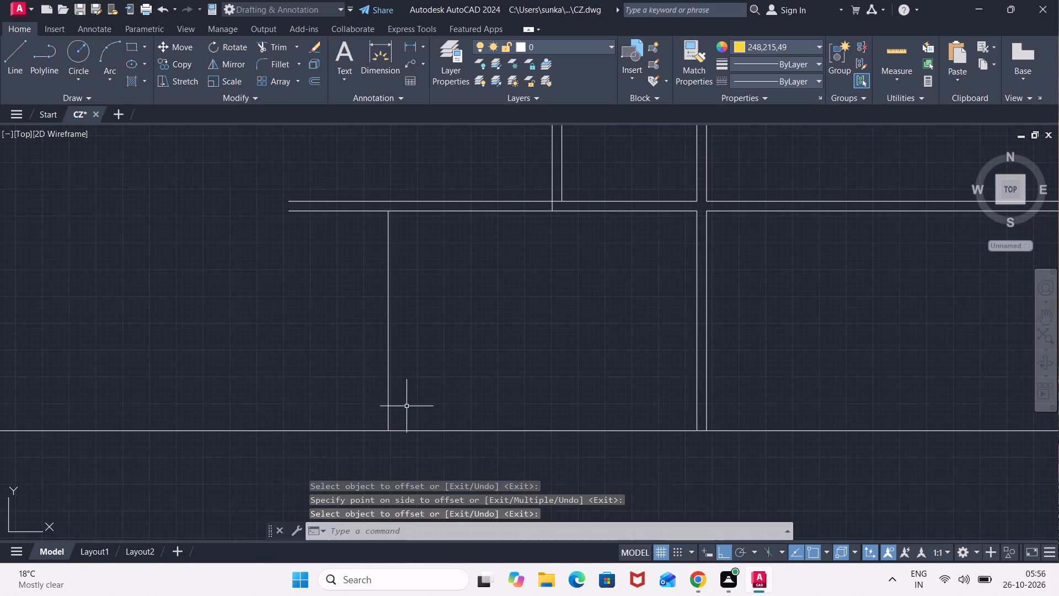
# Offset the new vertical line below the lowest cross partition 4.5" west as the partition's second face.
pyautogui.press('space')
pyautogui.write('4.5"')
pyautogui.press('Return')
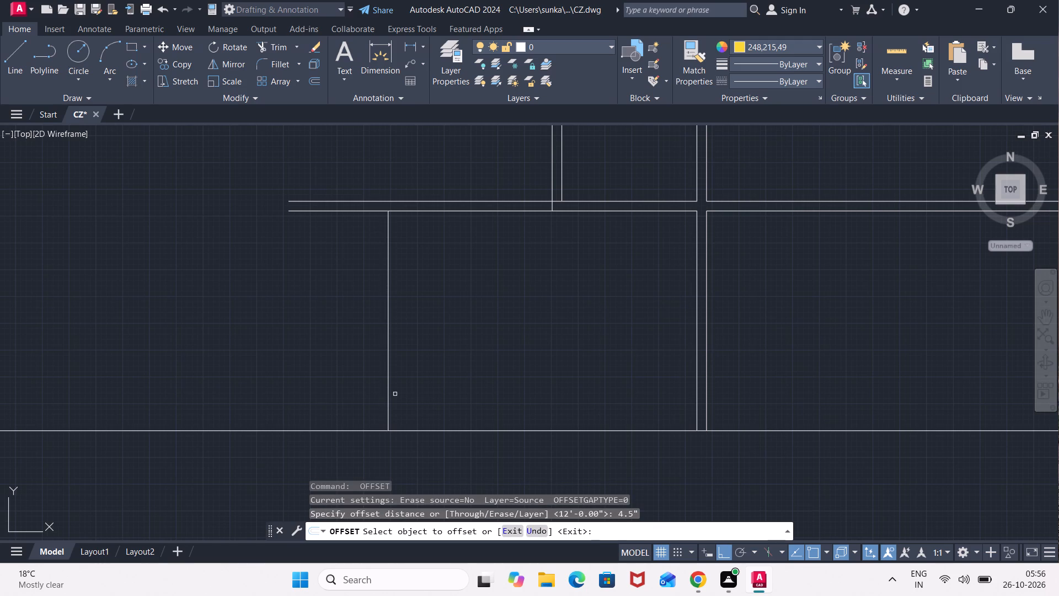
pyautogui.click(389, 381)
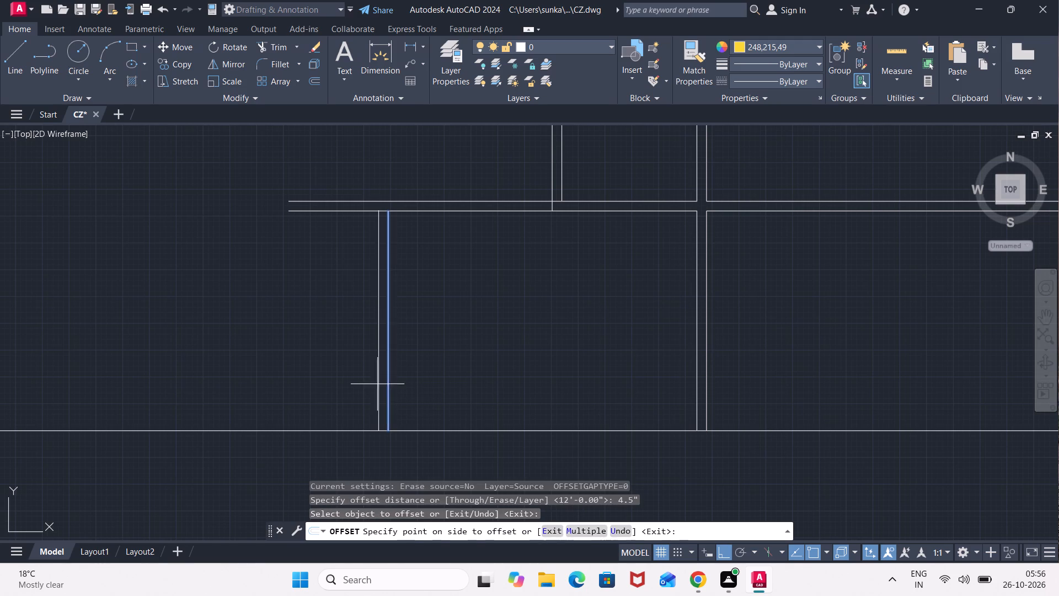
pyautogui.click(356, 387)
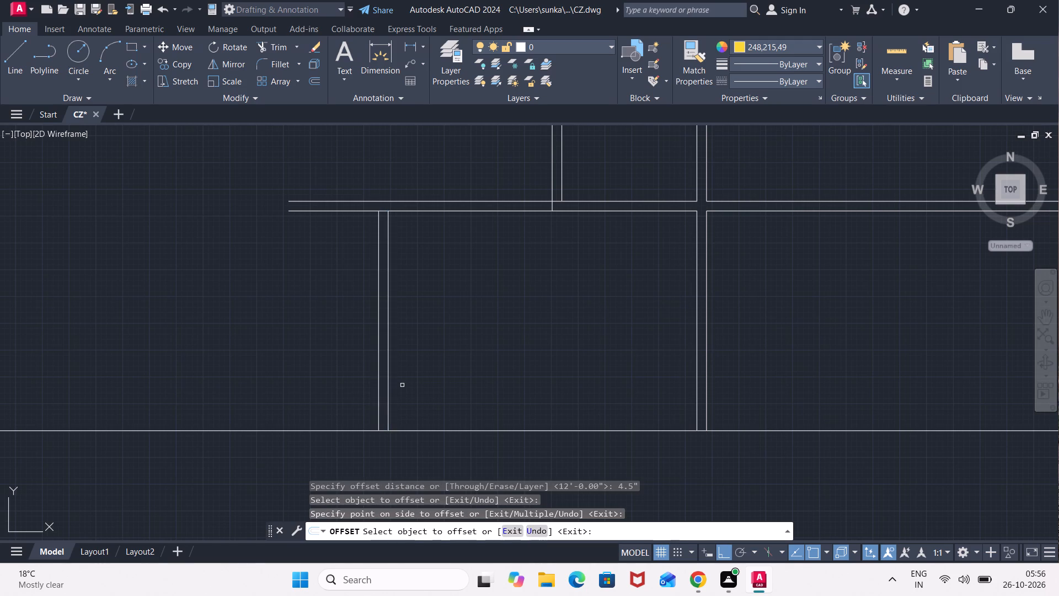
pyautogui.moveTo(394, 321); pyautogui.dragTo(636, 377, button='middle')
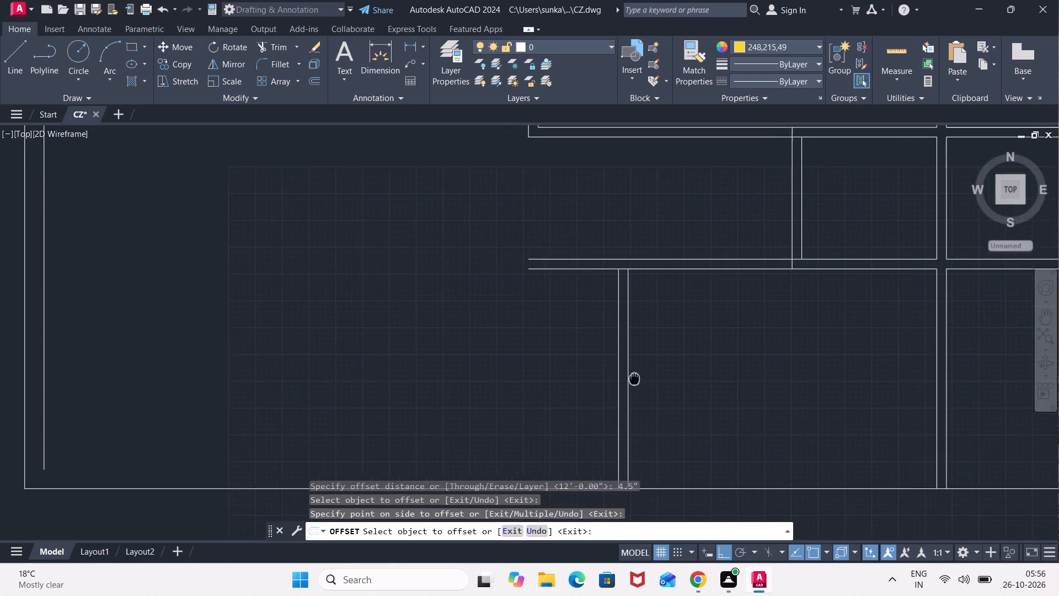
# Offset the west face of the southern vertical partition below the lowest cross partition 11' west.
pyautogui.moveTo(636, 377); pyautogui.dragTo(654, 366, button='middle')
pyautogui.press('space')
pyautogui.press('space')
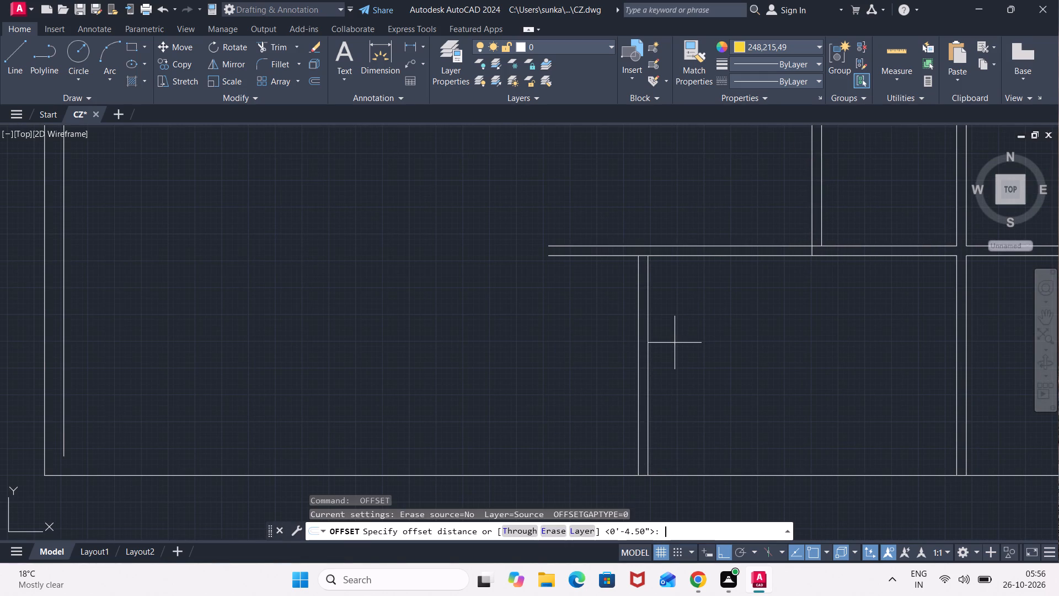
pyautogui.write("11'")
pyautogui.press('Return')
pyautogui.click(638, 366)
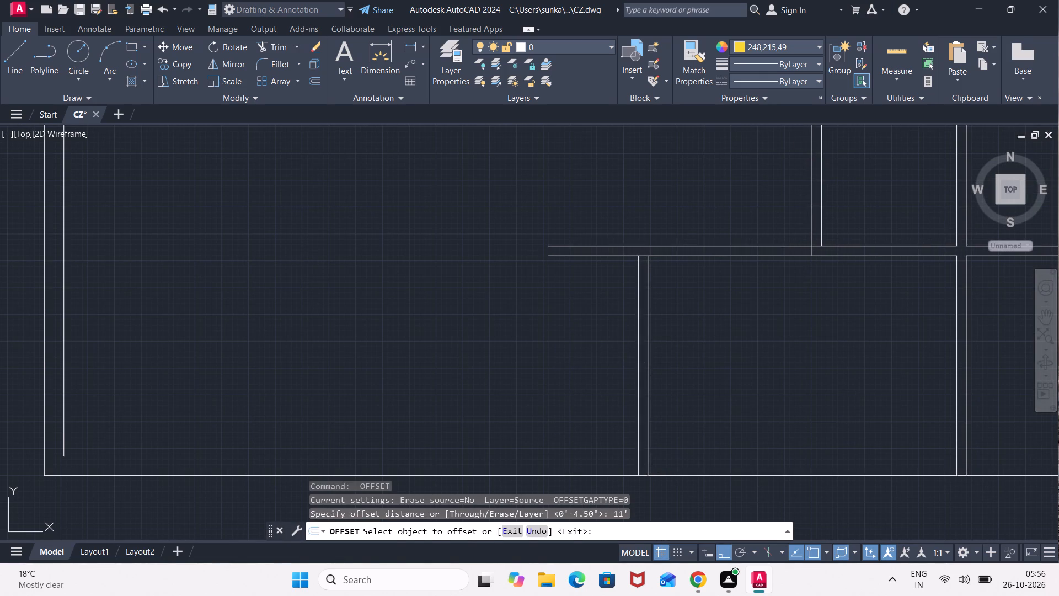
pyautogui.click(527, 369)
pyautogui.press('Escape')
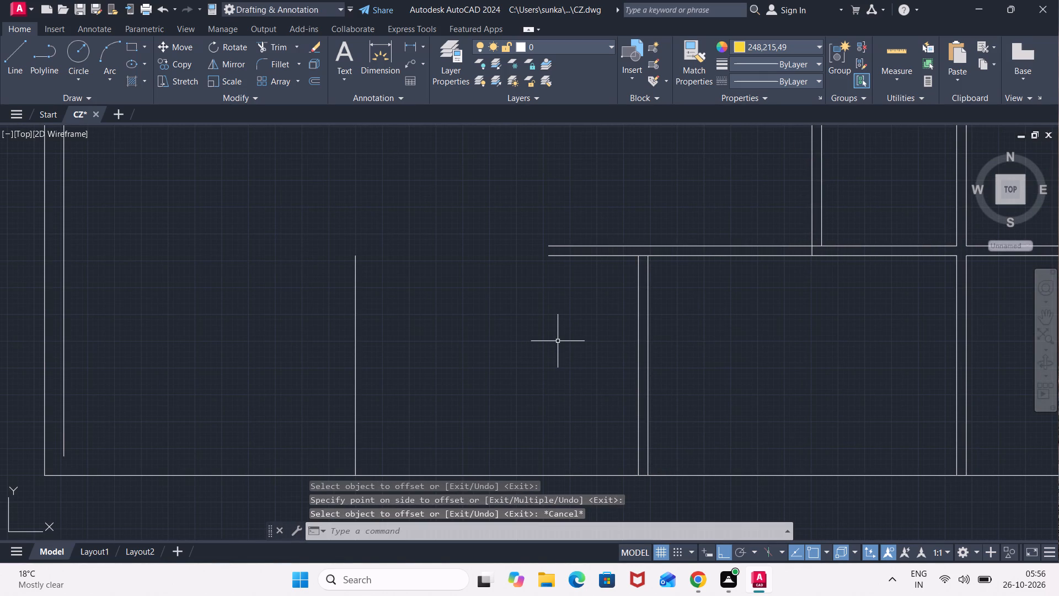
# Offset the new vertical line 4.5" west as the partition's second face.
pyautogui.press('space')
pyautogui.write('4.5')
pyautogui.hotkey('shift', '"')
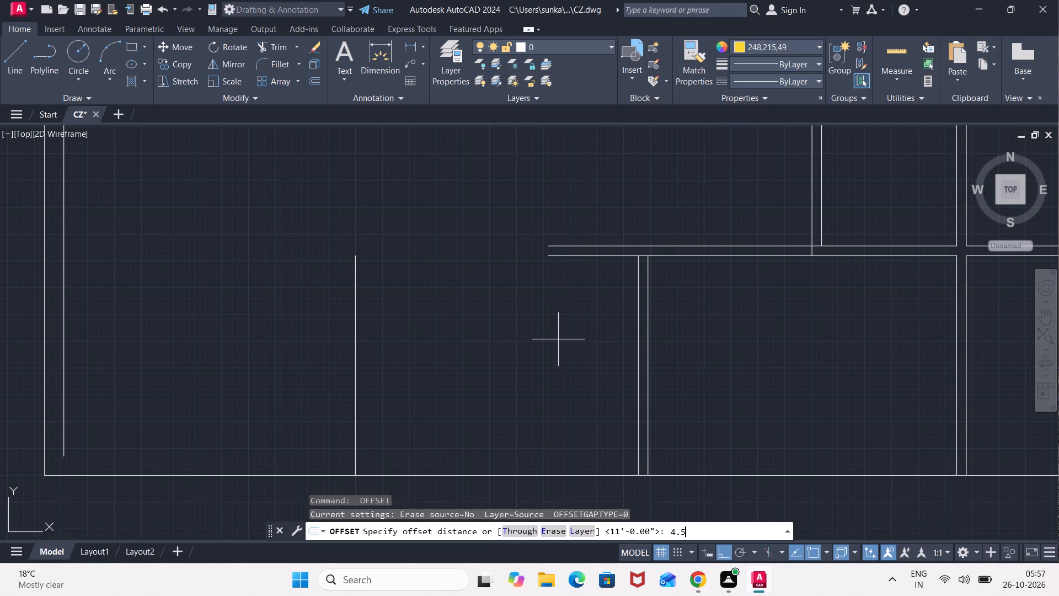
pyautogui.press('Return')
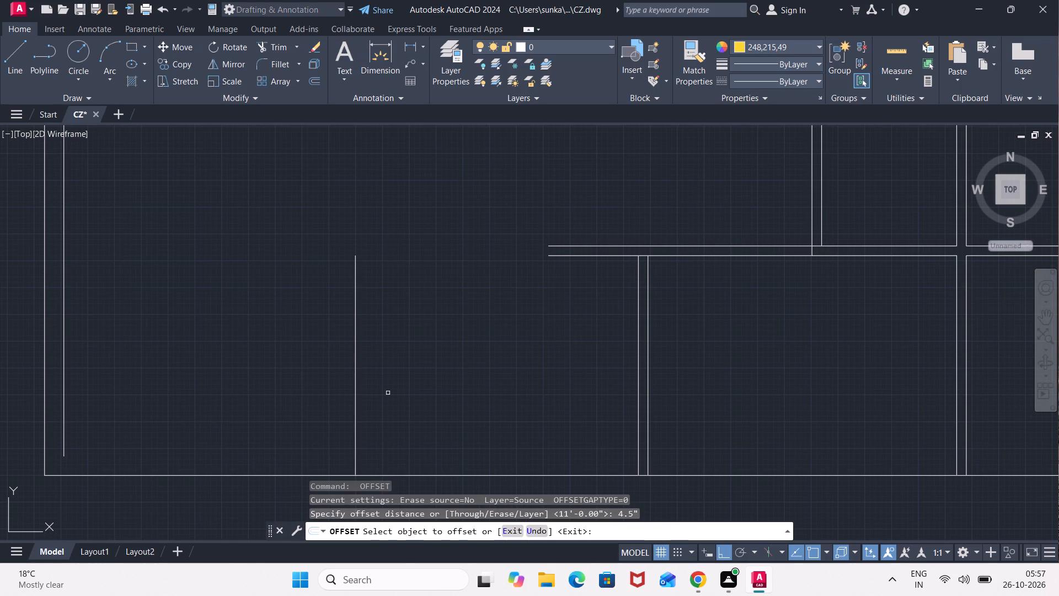
pyautogui.click(356, 403)
pyautogui.click(323, 406)
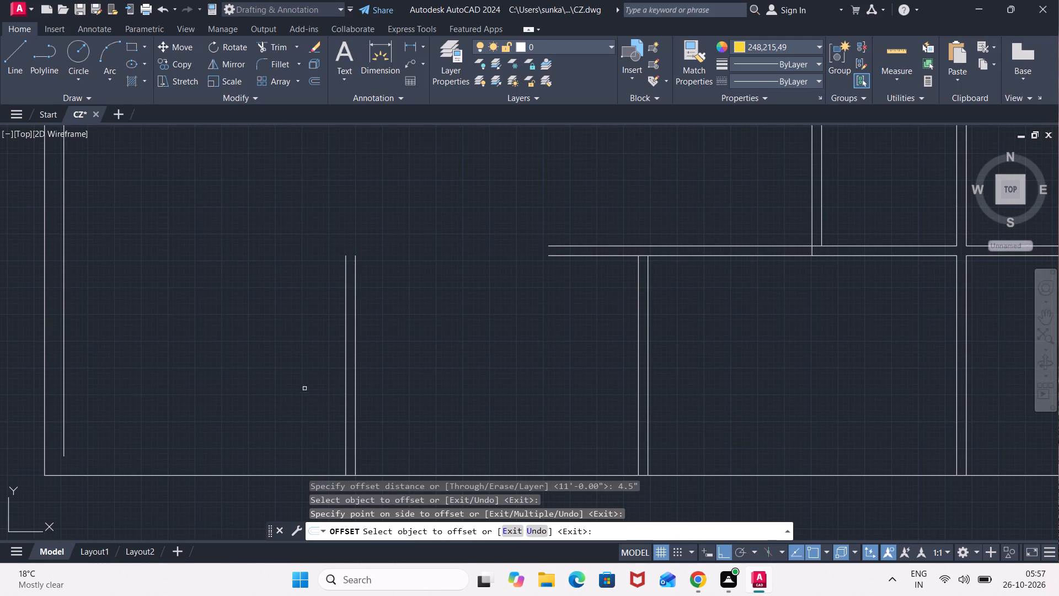
pyautogui.press('`')
pyautogui.press('Escape')
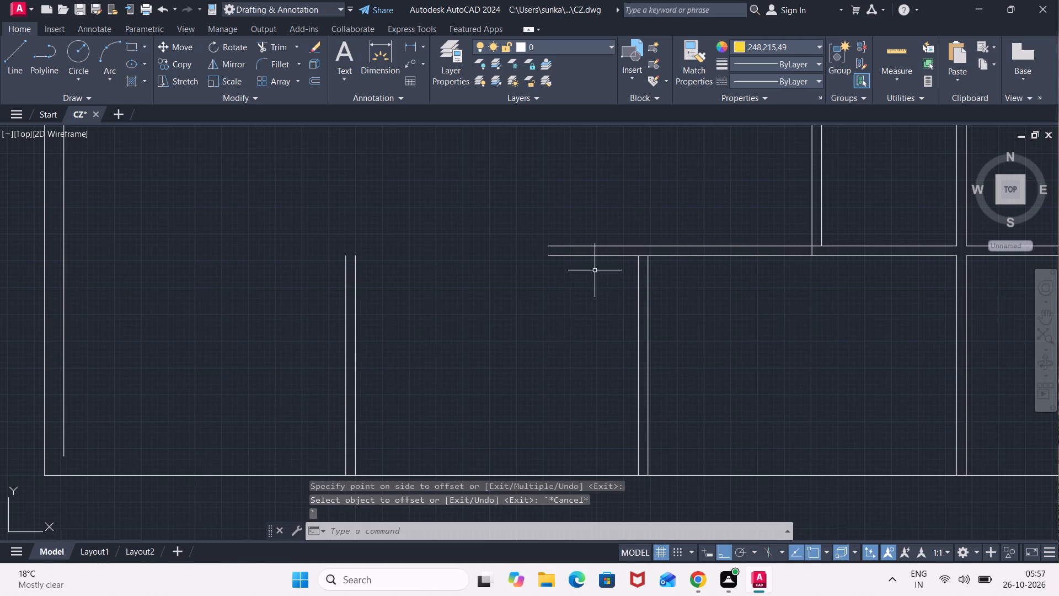
# Stretch the lowest cross partition's lower and upper lines west to the new partition's east and west faces respectively.
pyautogui.click(600, 257)
pyautogui.click(551, 256)
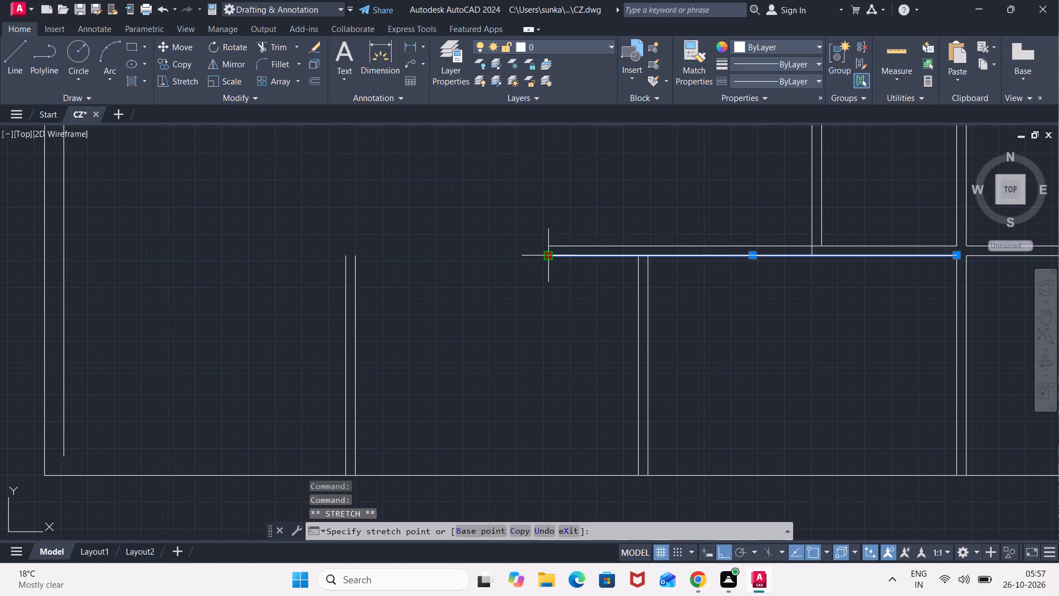
pyautogui.click(359, 259)
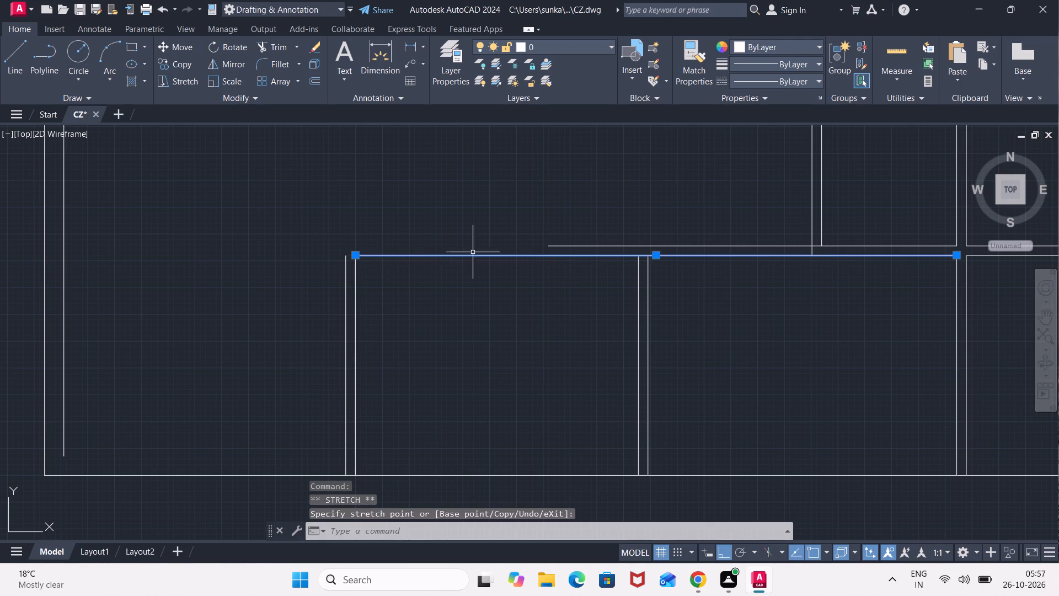
pyautogui.click(564, 244)
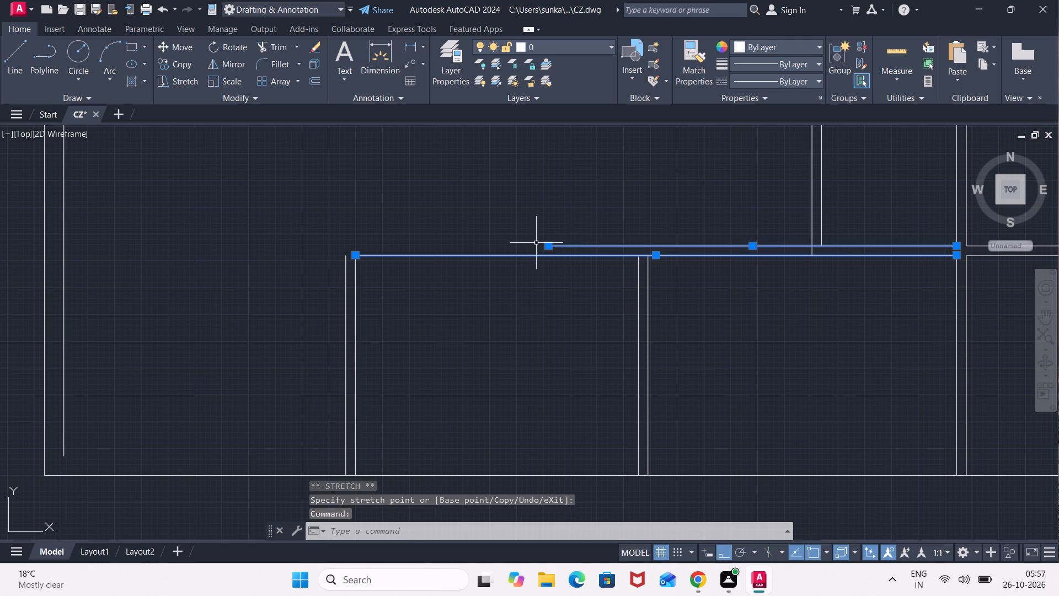
pyautogui.click(545, 247)
pyautogui.scroll(3, 368, 249)
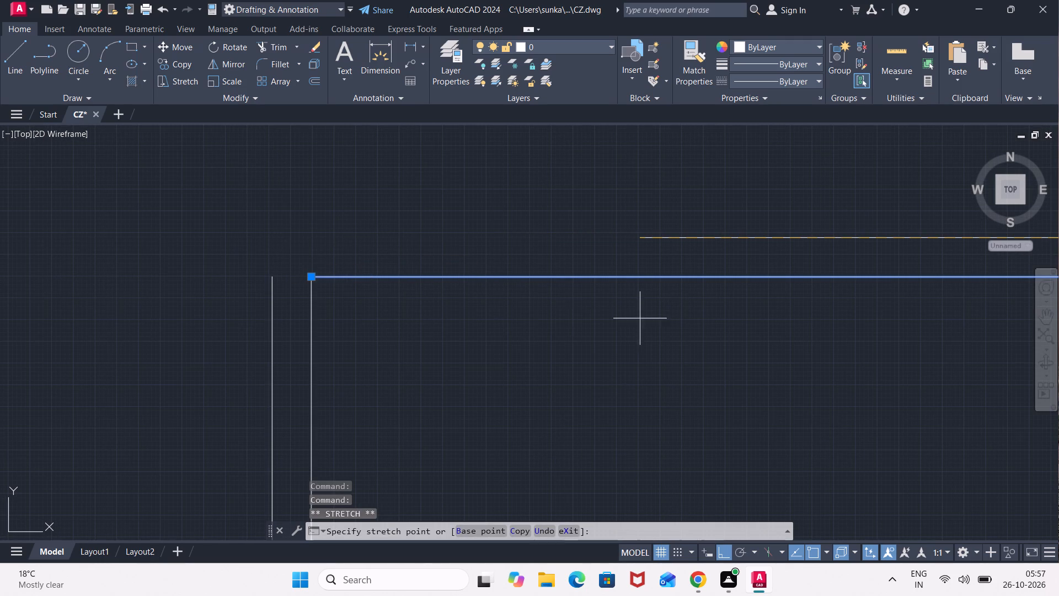
pyautogui.scroll(-2, 643, 304)
pyautogui.moveTo(612, 300); pyautogui.dragTo(708, 287, button='middle')
pyautogui.scroll(2, 644, 255)
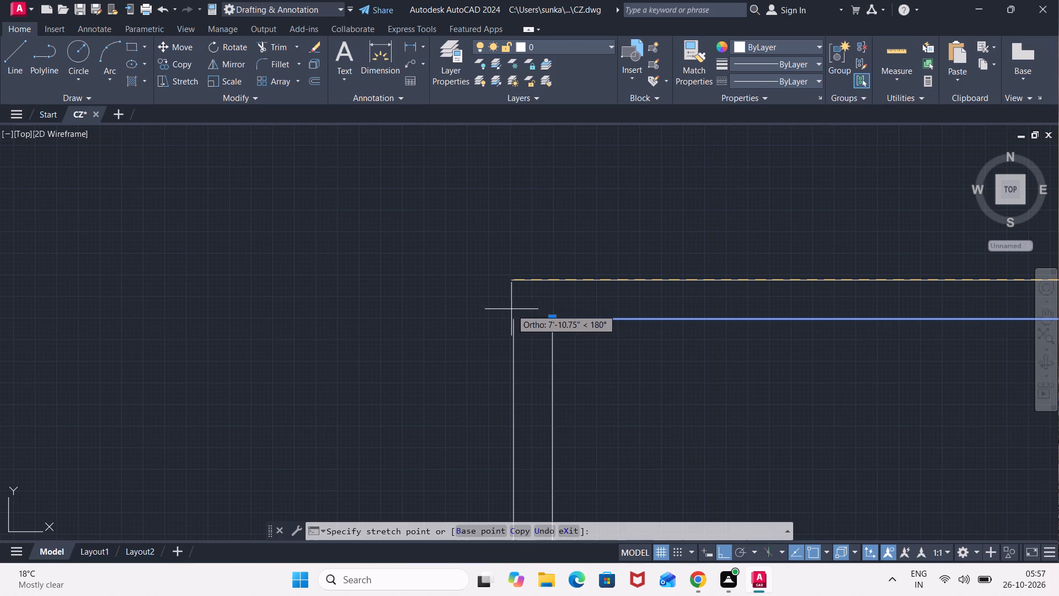
pyautogui.click(514, 284)
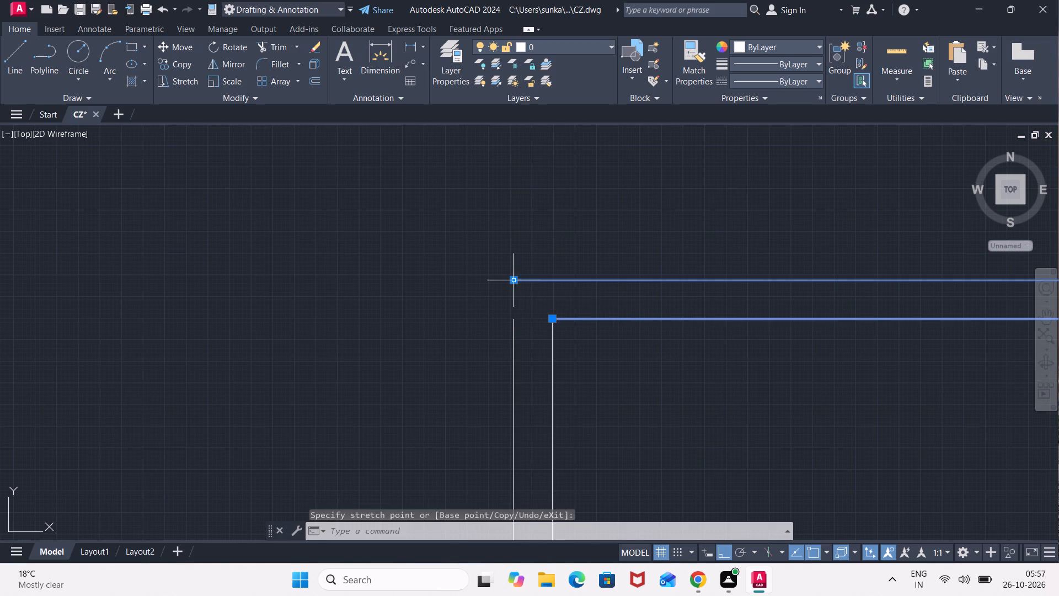
# Stretch the new partition's west face up to the end of the cross partition's upper line, closing the corner.
pyautogui.click(512, 323)
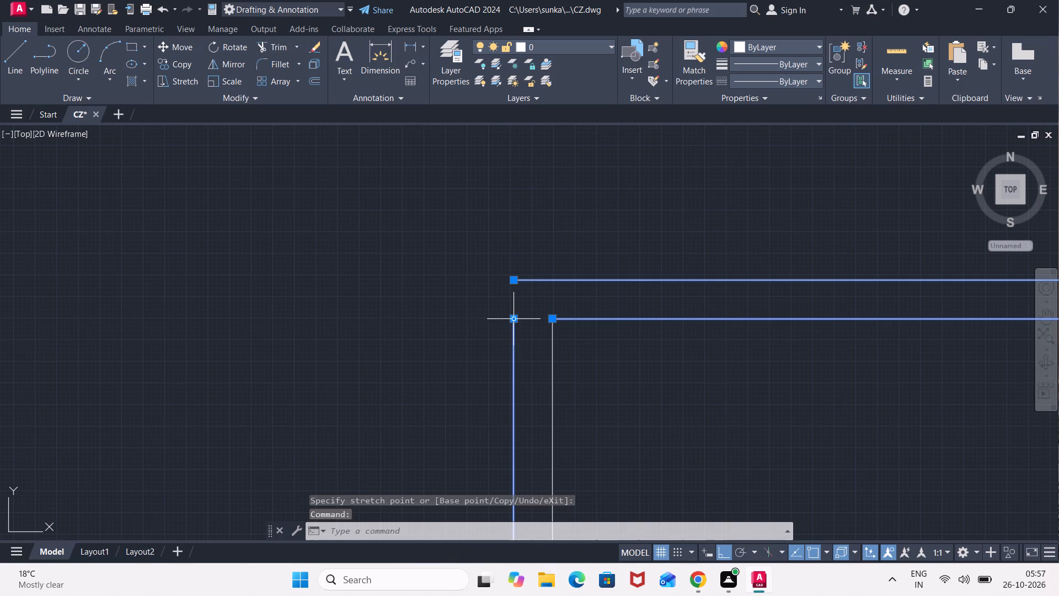
pyautogui.click(514, 316)
pyautogui.click(512, 282)
pyautogui.press('Escape')
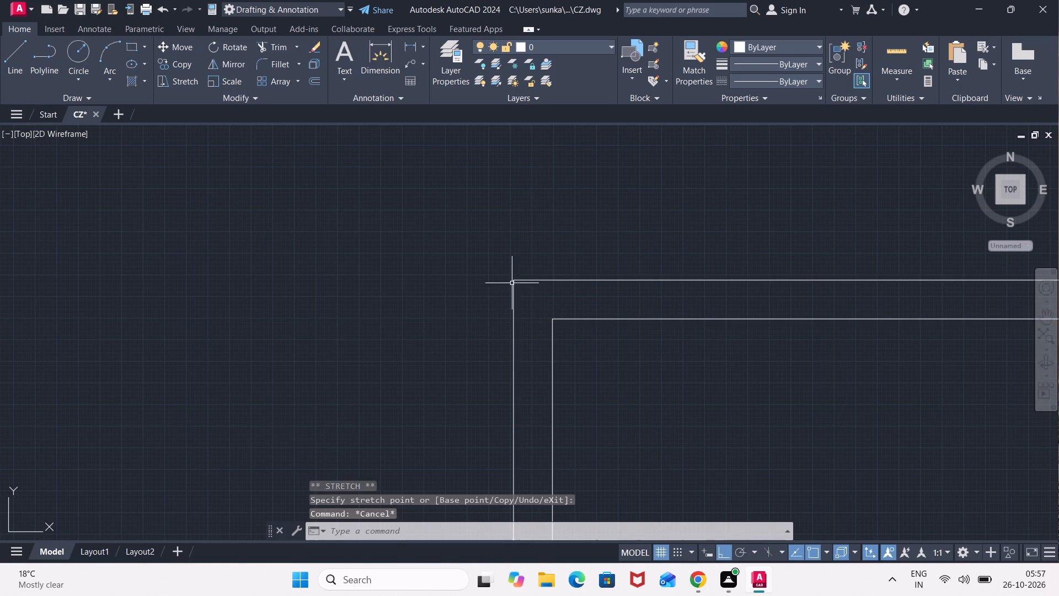
pyautogui.press('Escape')
# Trim the overlapping line segments where the short partition meets the cross partitions above and below.
pyautogui.scroll(-2, 657, 323)
pyautogui.scroll(-3, 742, 374)
pyautogui.moveTo(764, 393); pyautogui.dragTo(559, 369, button='middle')
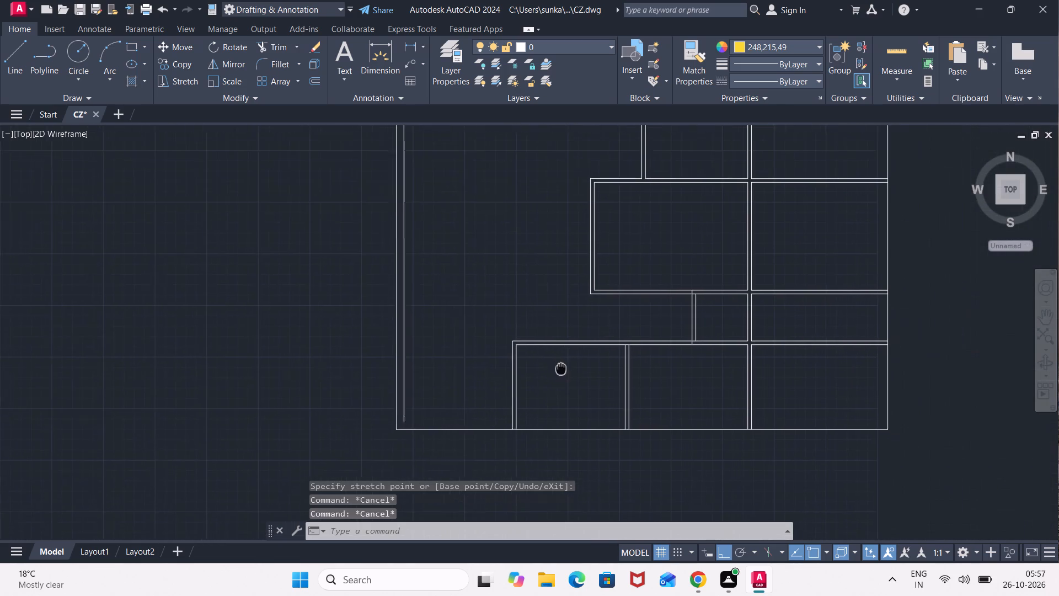
pyautogui.moveTo(559, 369); pyautogui.dragTo(550, 365, button='middle')
pyautogui.scroll(2, 671, 370)
pyautogui.write('TR')
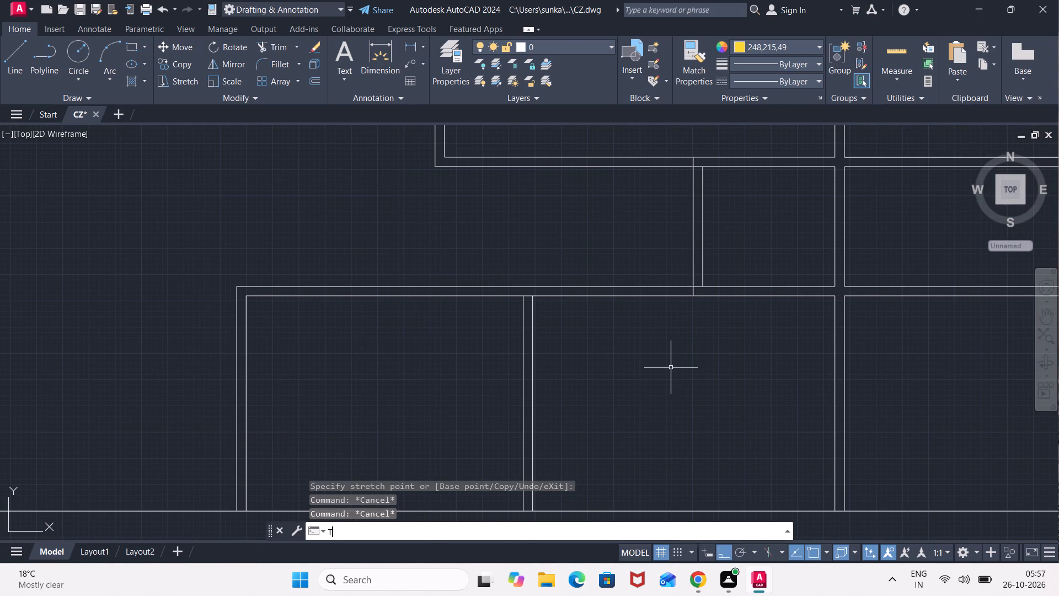
pyautogui.press('Return')
pyautogui.click(694, 289)
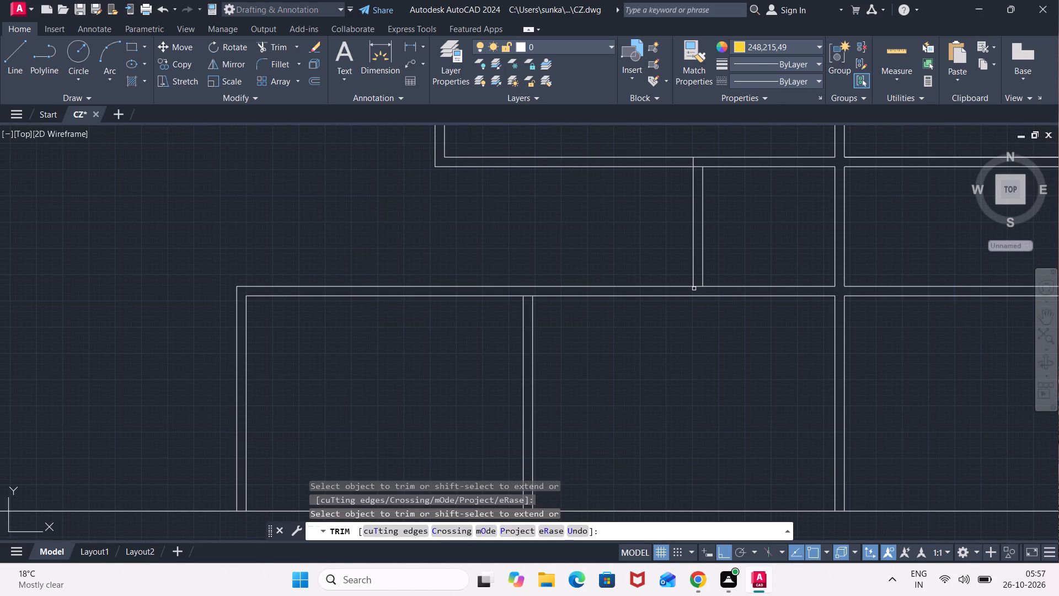
pyautogui.click(698, 287)
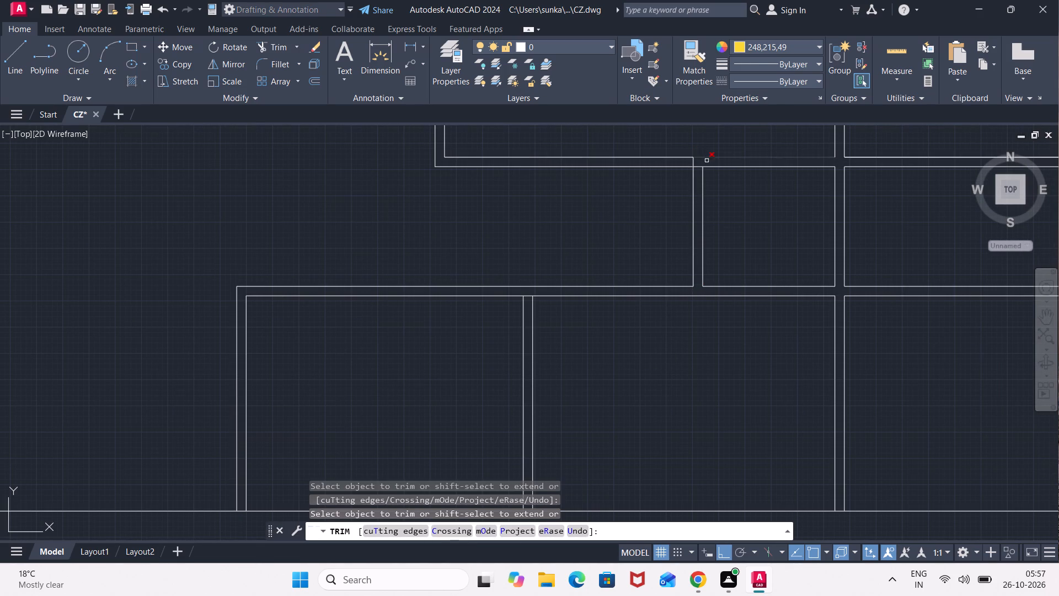
pyautogui.click(698, 161)
pyautogui.click(689, 163)
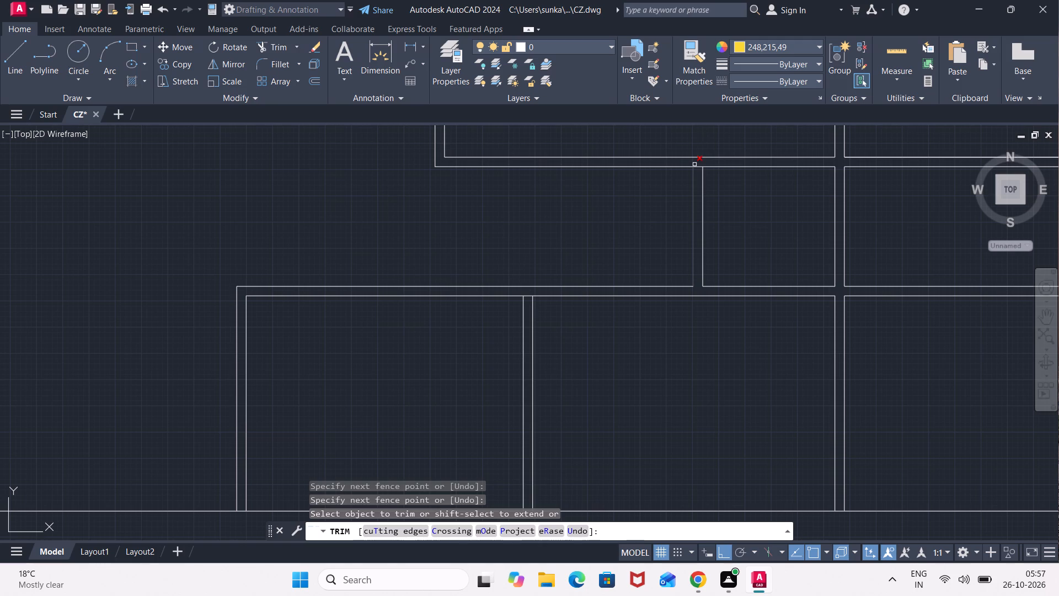
pyautogui.click(697, 164)
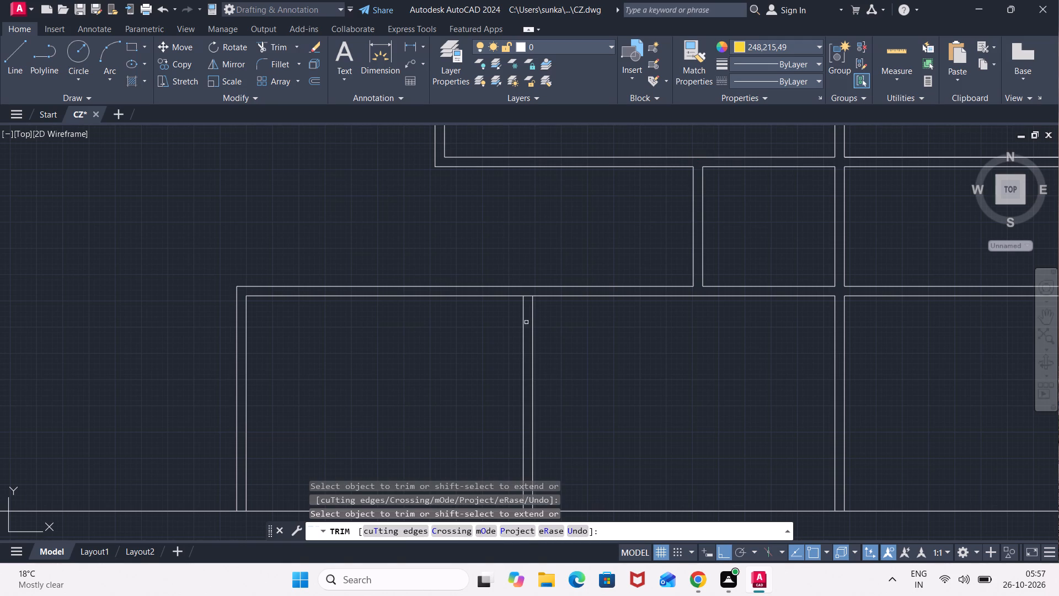
# Trim the lowest cross partition's lower line between the two faces of the middle southern vertical partition.
pyautogui.click(528, 293)
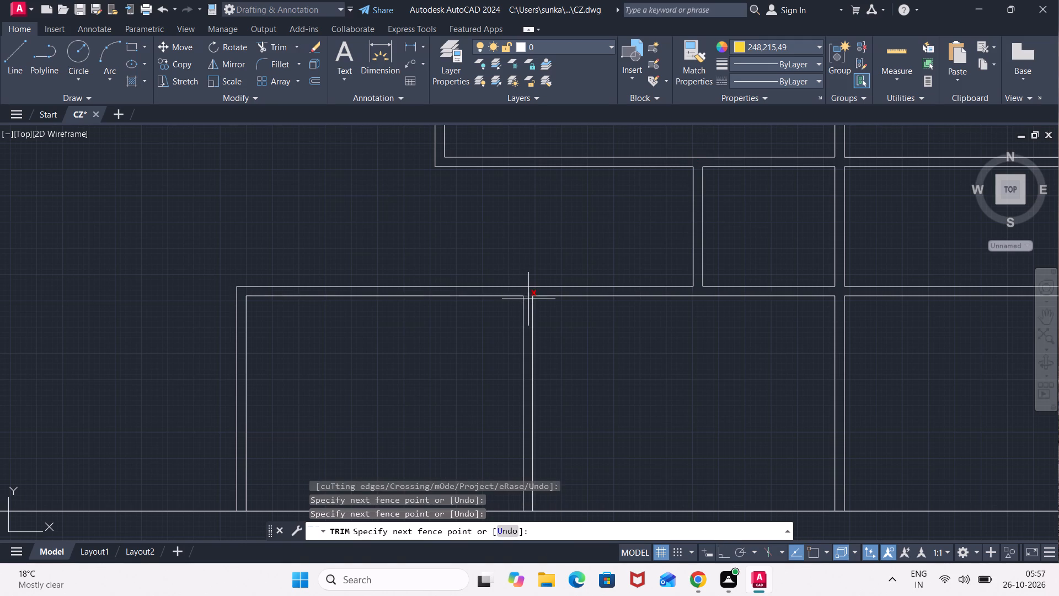
pyautogui.click(528, 301)
pyautogui.scroll(-1, 576, 343)
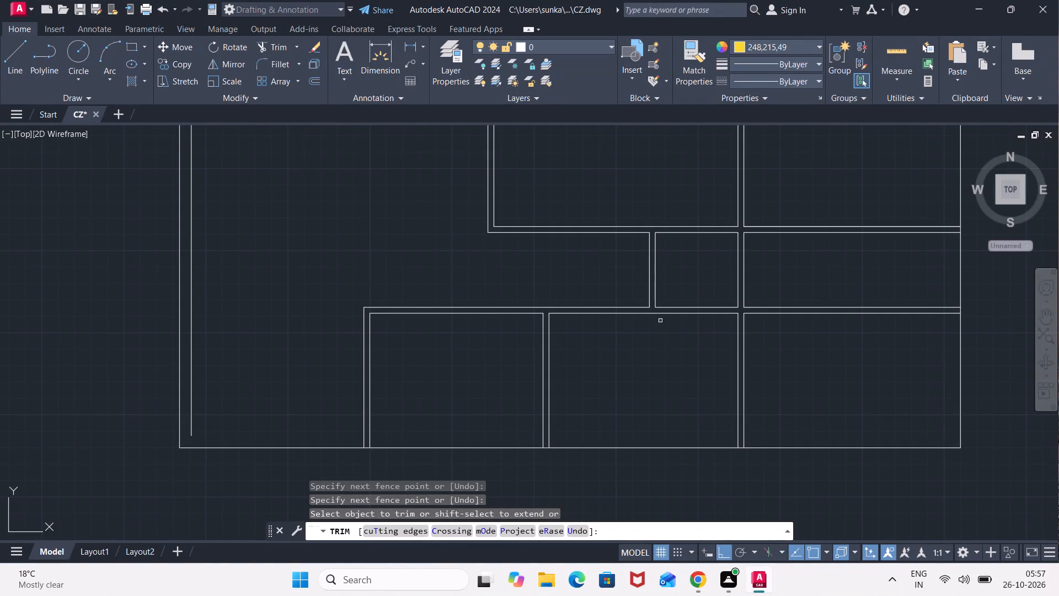
pyautogui.moveTo(604, 279); pyautogui.dragTo(633, 445, button='middle')
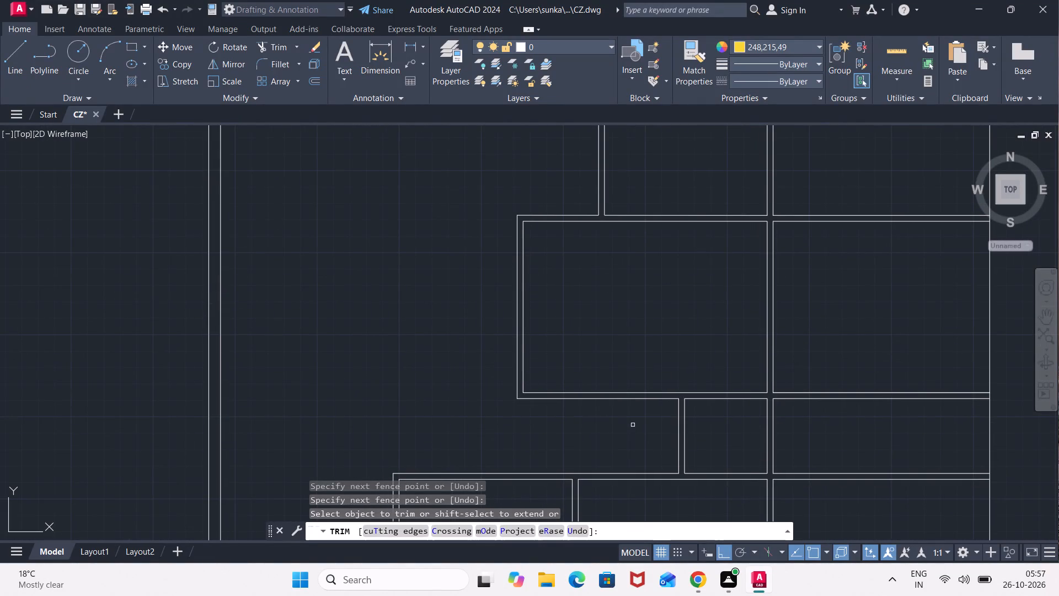
pyautogui.press('Escape')
# Offset the outer west line of the room above the short partition 7'1.6" west.
pyautogui.press('o')
pyautogui.press('Return')
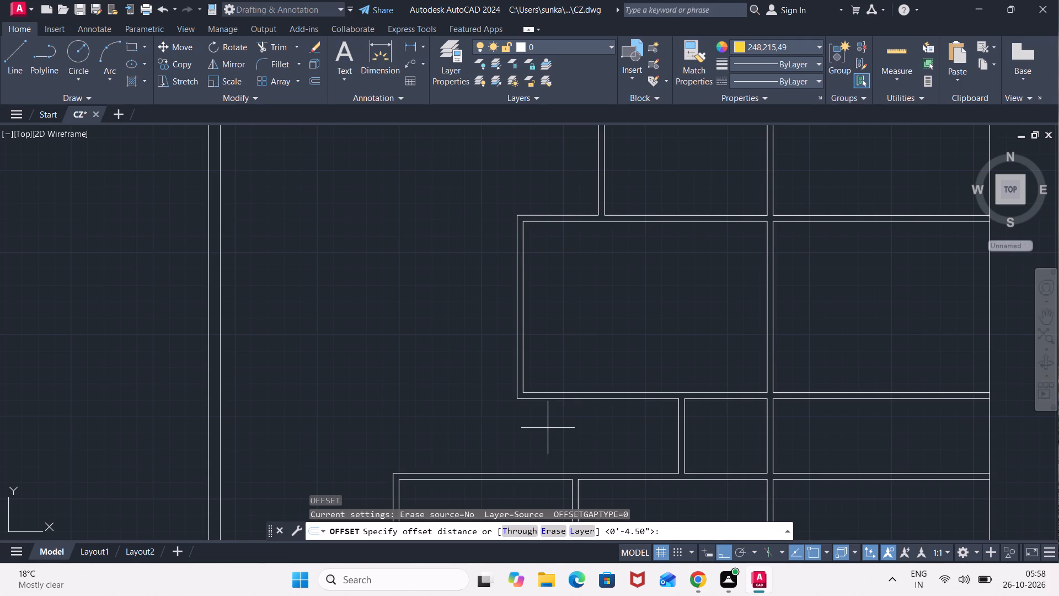
pyautogui.write("7'1")
pyautogui.write('.6')
pyautogui.hotkey('shift', '"')
pyautogui.press('Return')
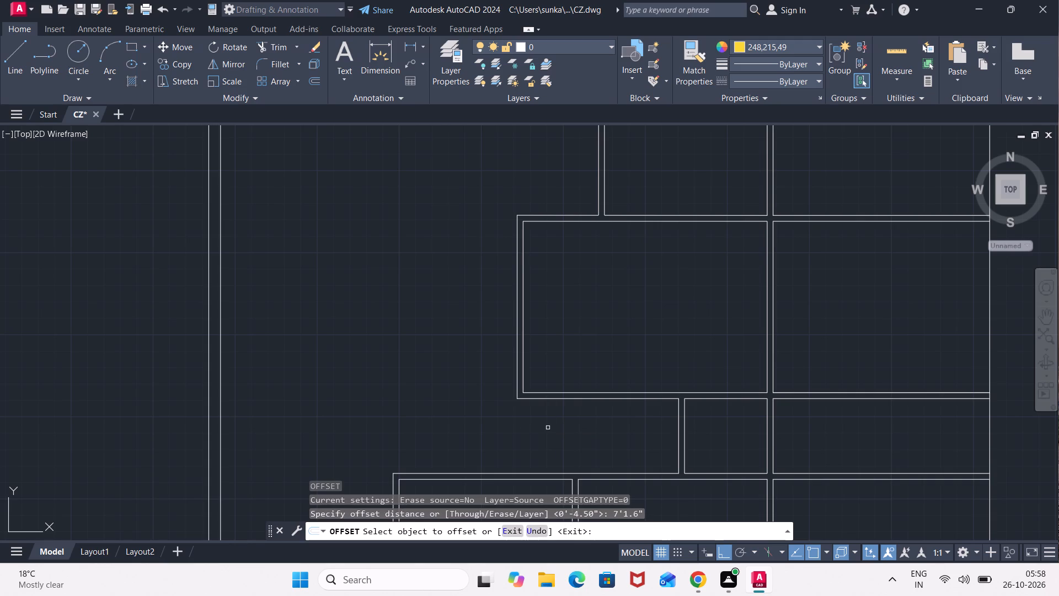
pyautogui.click(518, 321)
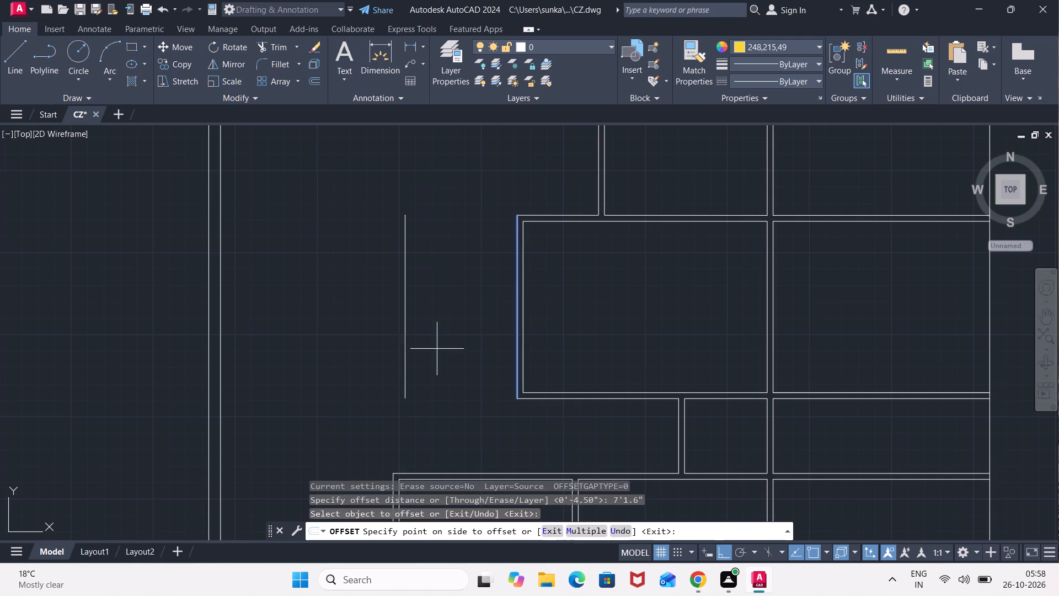
pyautogui.click(432, 349)
pyautogui.press('Escape')
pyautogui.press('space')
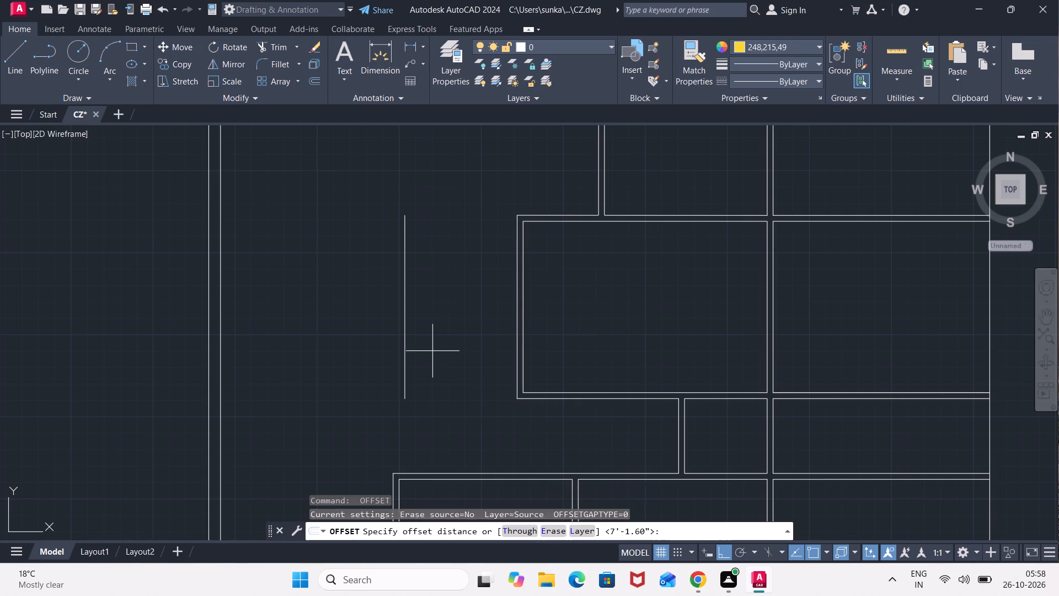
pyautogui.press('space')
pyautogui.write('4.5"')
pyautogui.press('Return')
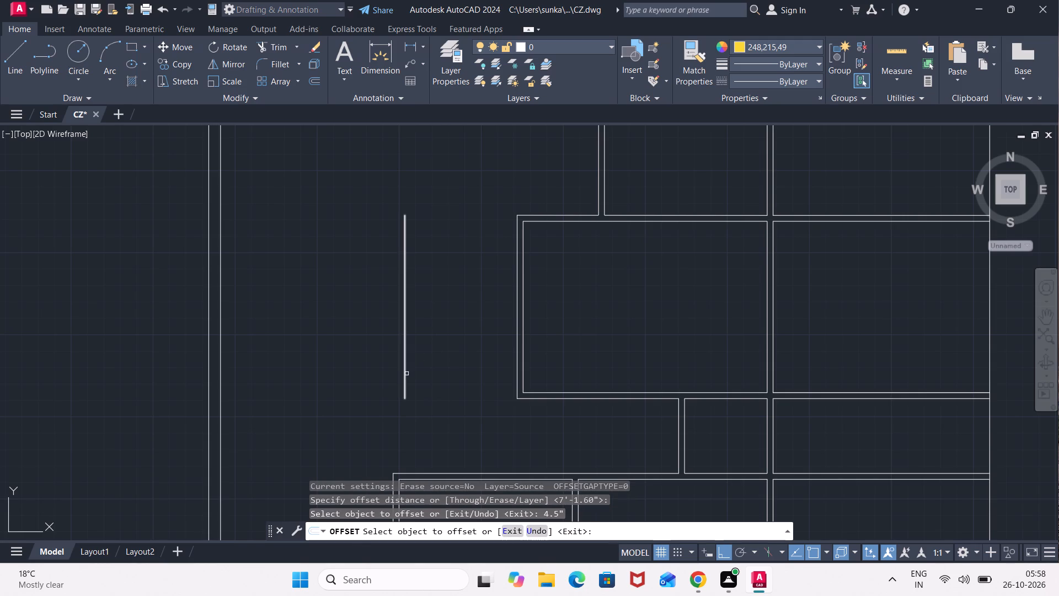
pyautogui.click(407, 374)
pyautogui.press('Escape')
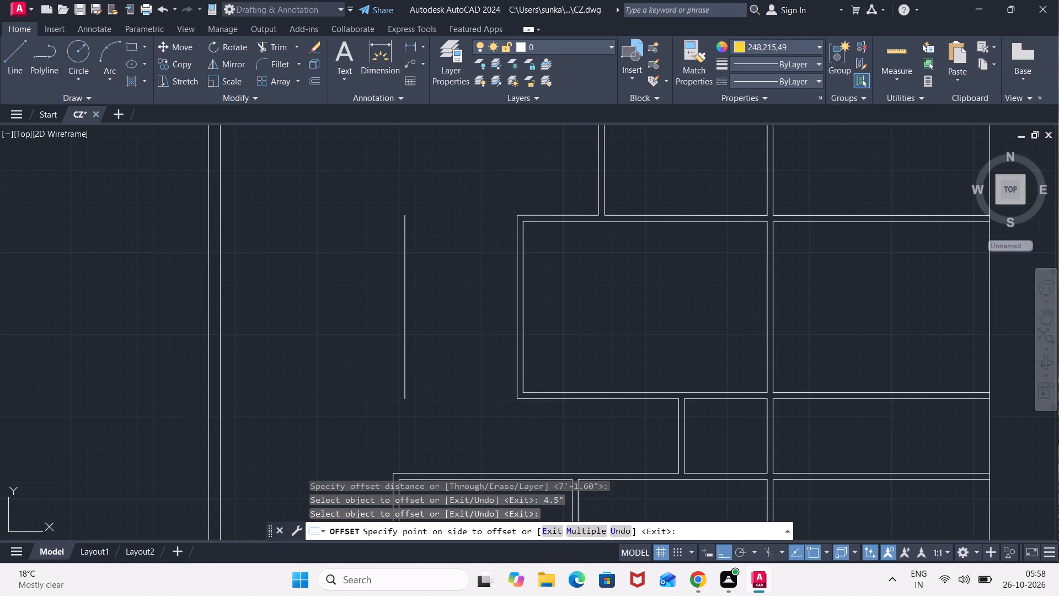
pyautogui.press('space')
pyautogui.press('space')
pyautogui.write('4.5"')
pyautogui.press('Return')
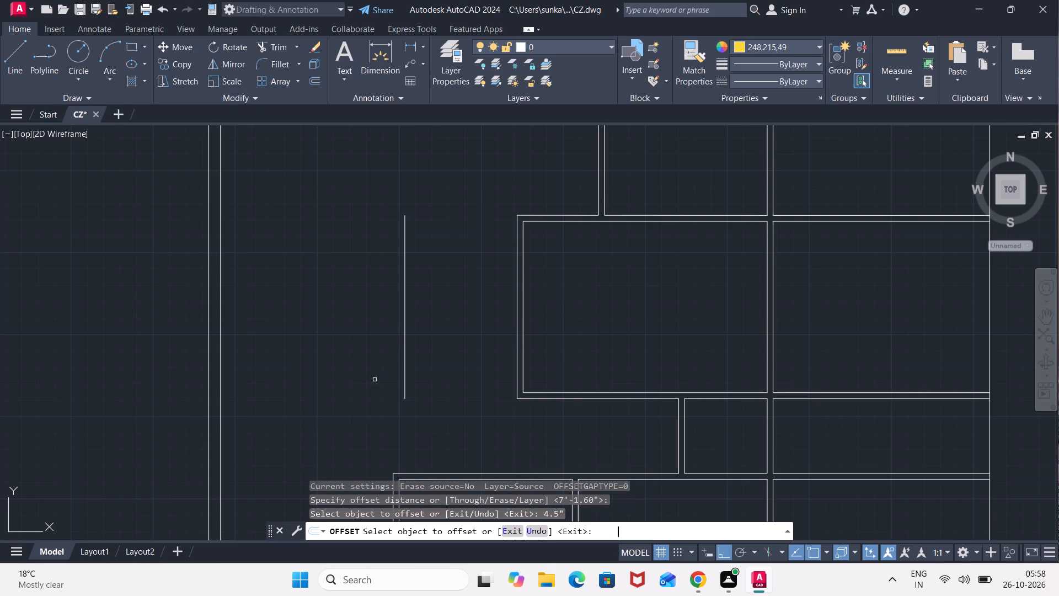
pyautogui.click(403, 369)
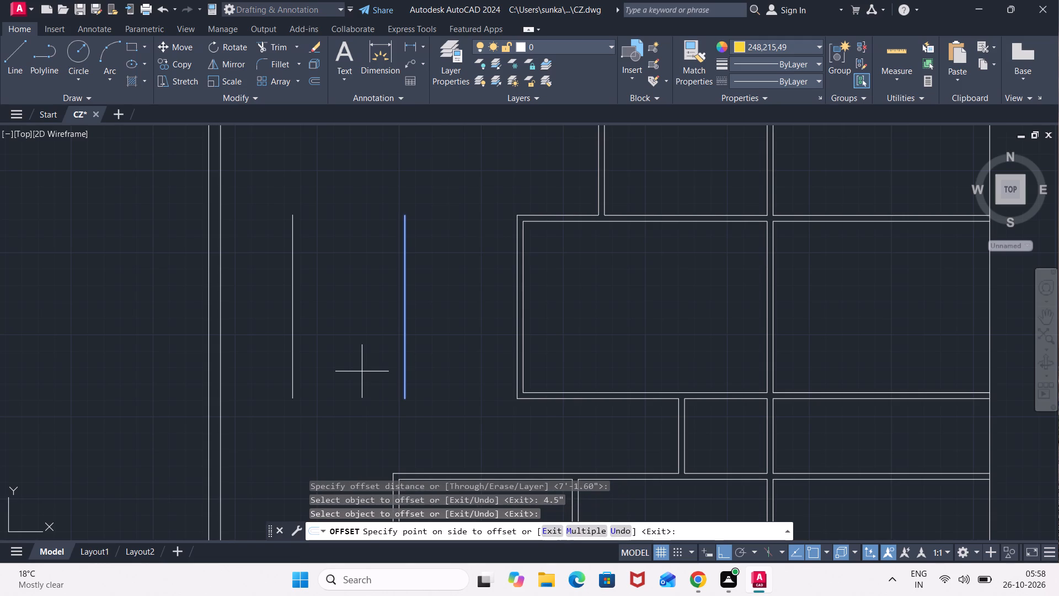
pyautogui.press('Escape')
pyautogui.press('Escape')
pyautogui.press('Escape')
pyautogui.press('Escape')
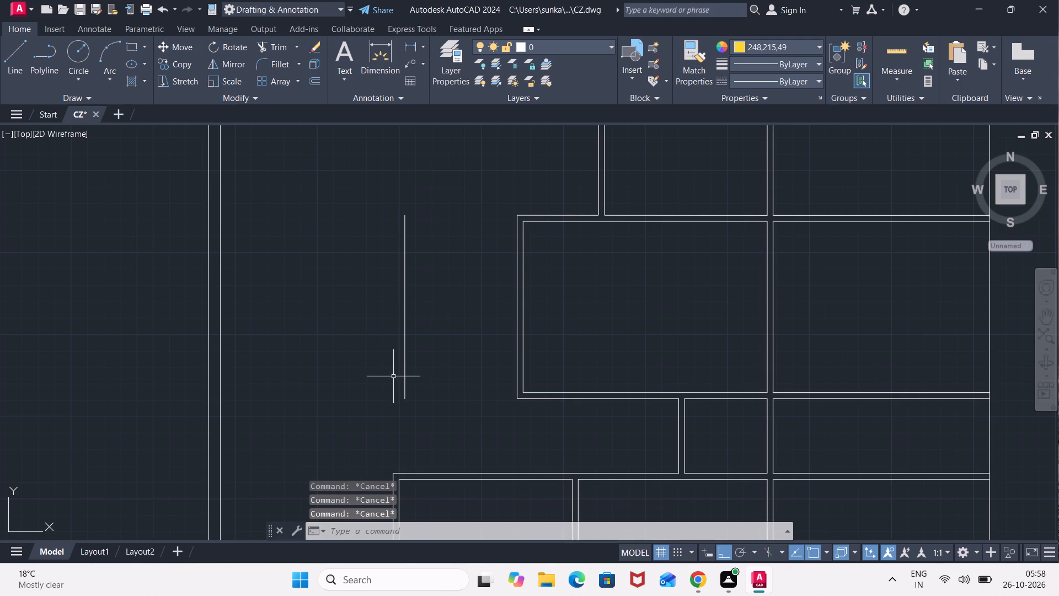
# Offset the new vertical line west of the middle room by 4.5" to the west, forming the partition's second face.
pyautogui.press('o')
pyautogui.press('Return')
pyautogui.write('4.5')
pyautogui.hotkey('shift', '"')
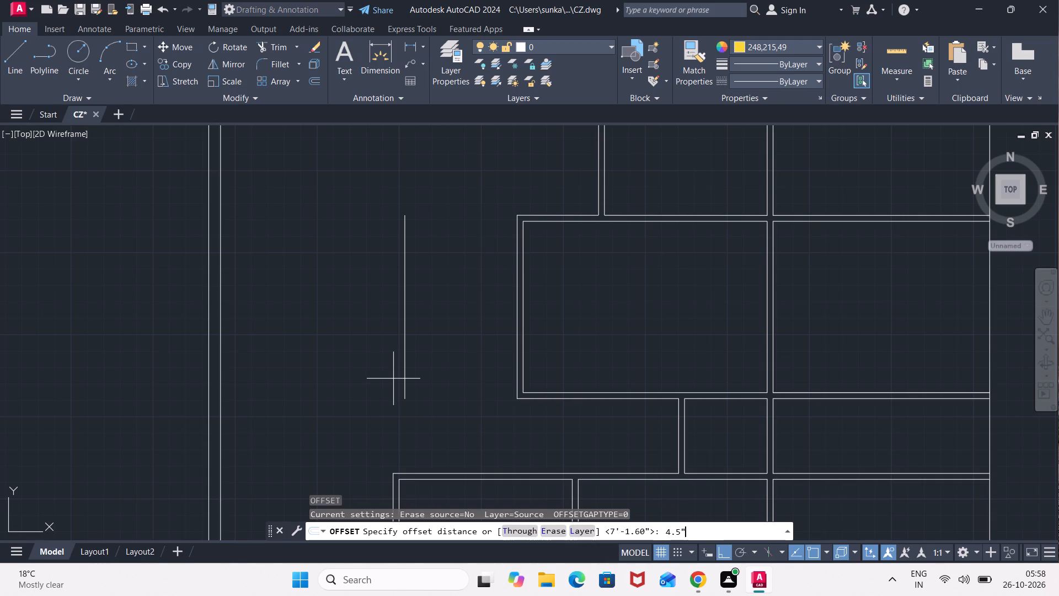
pyautogui.press('Return')
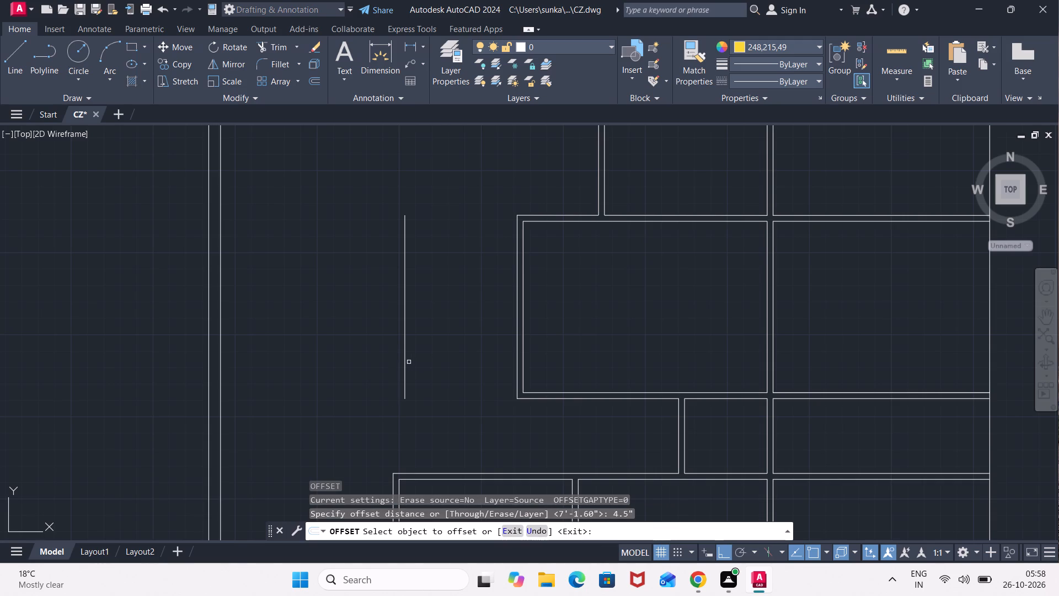
pyautogui.click(403, 363)
pyautogui.click(396, 367)
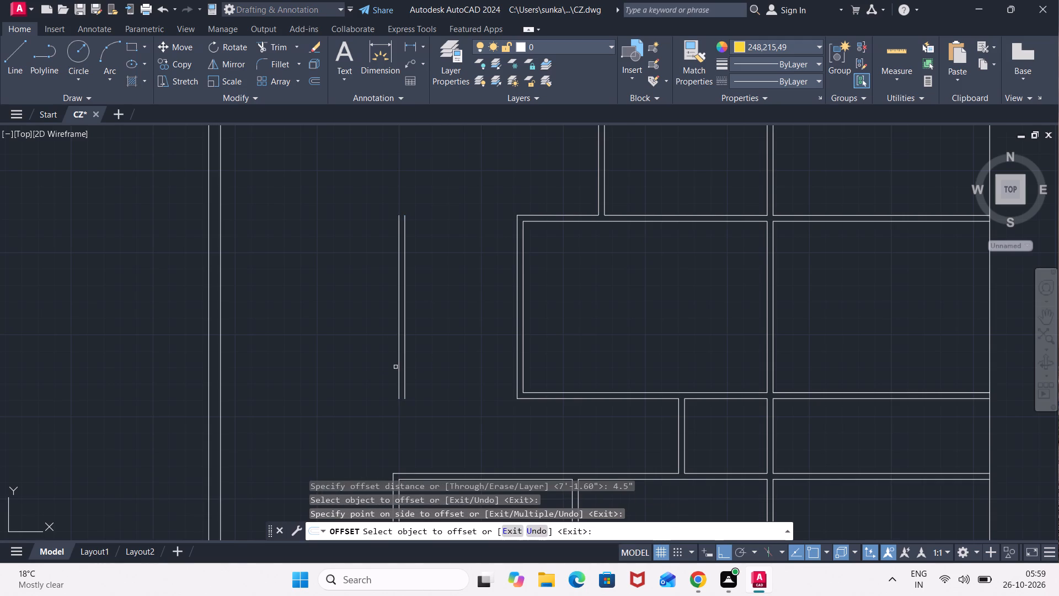
pyautogui.press('Escape')
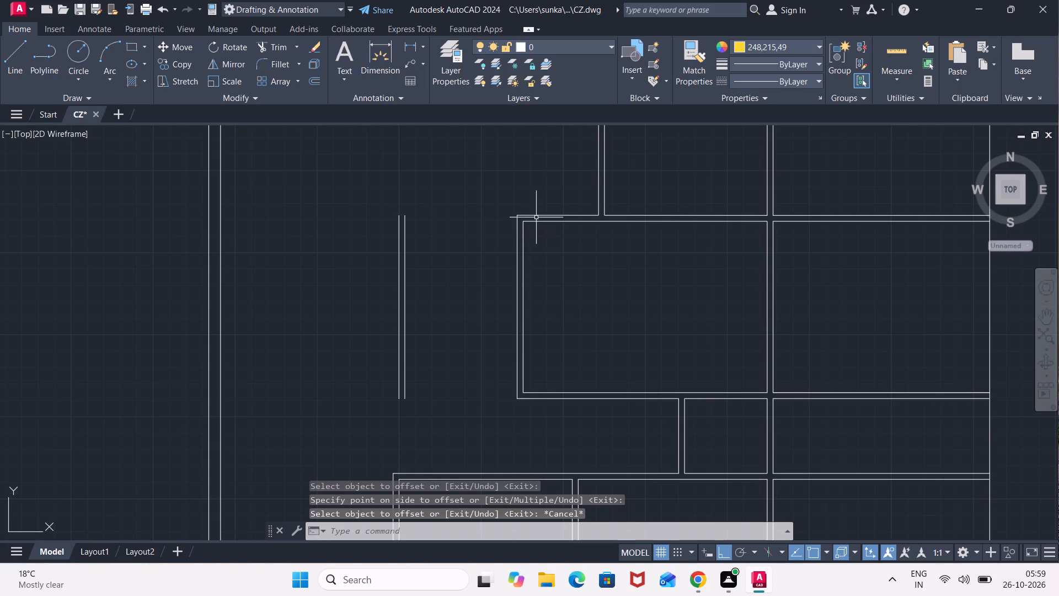
# Stretch the middle room's outer upper and outer lower wall lines west to the new partition's outer face.
pyautogui.click(536, 217)
pyautogui.click(520, 216)
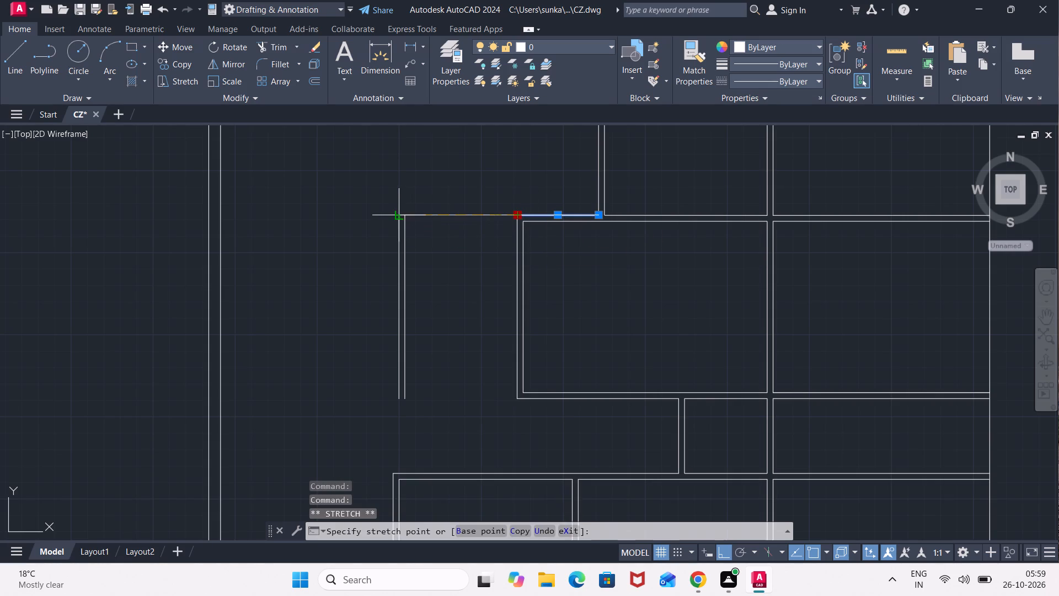
pyautogui.click(398, 217)
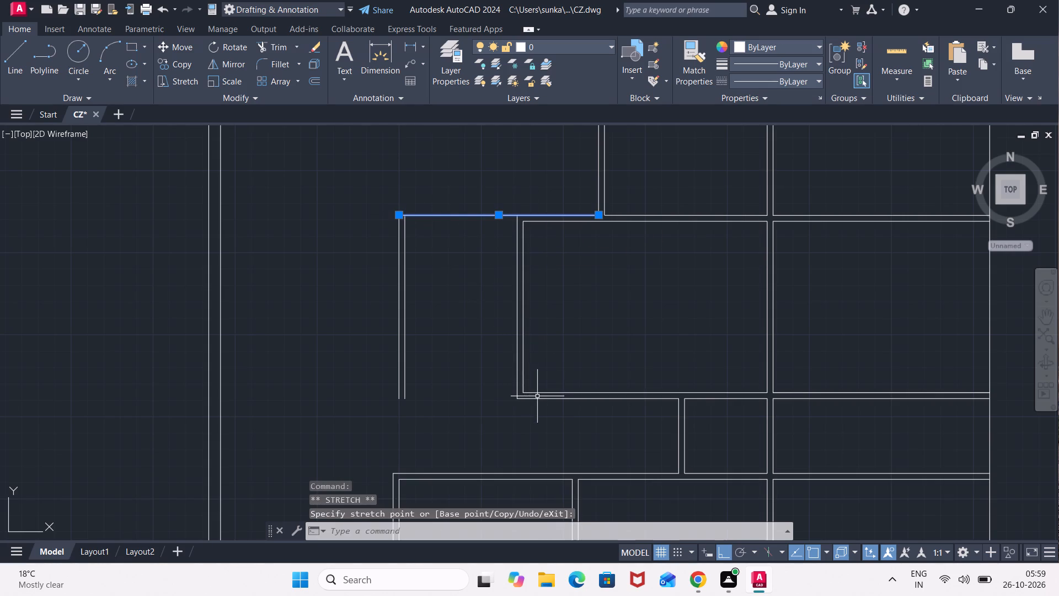
pyautogui.click(537, 398)
pyautogui.click(514, 395)
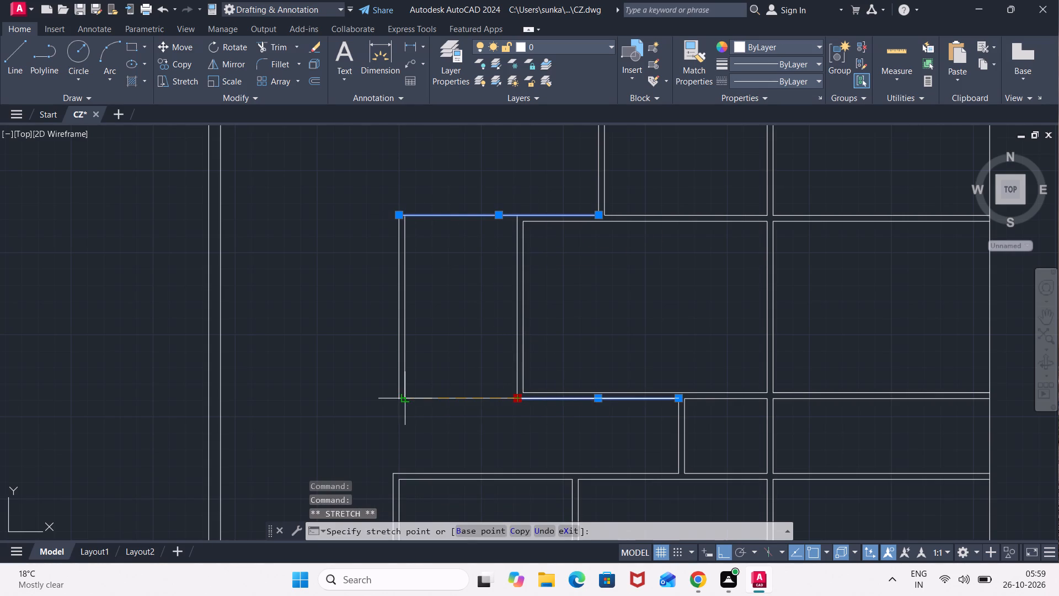
pyautogui.click(396, 397)
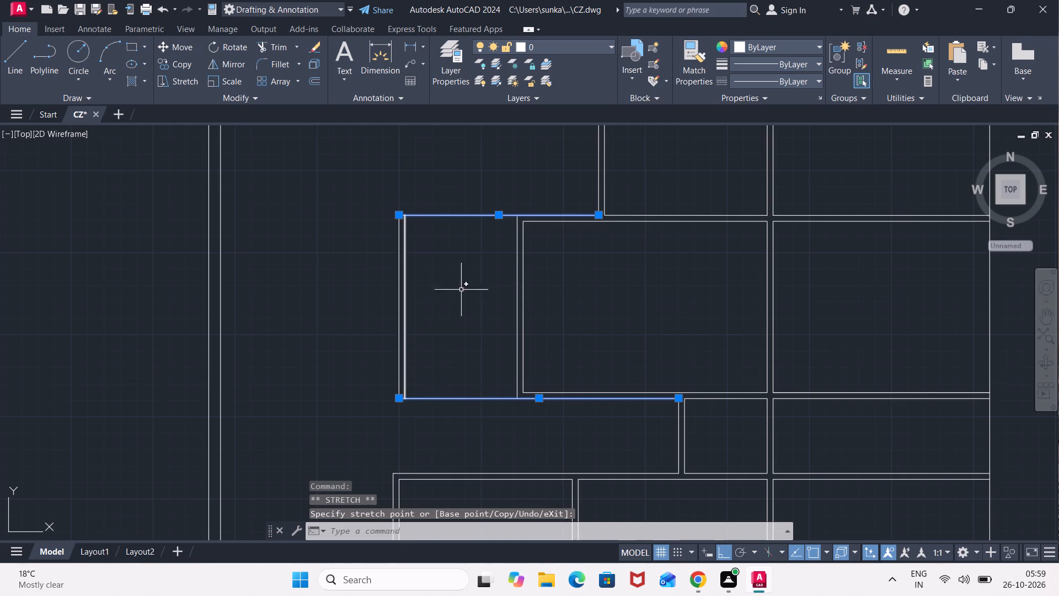
# Stretch the middle room's inner upper and inner lower wall lines west to the new partition's inner face.
pyautogui.click(558, 222)
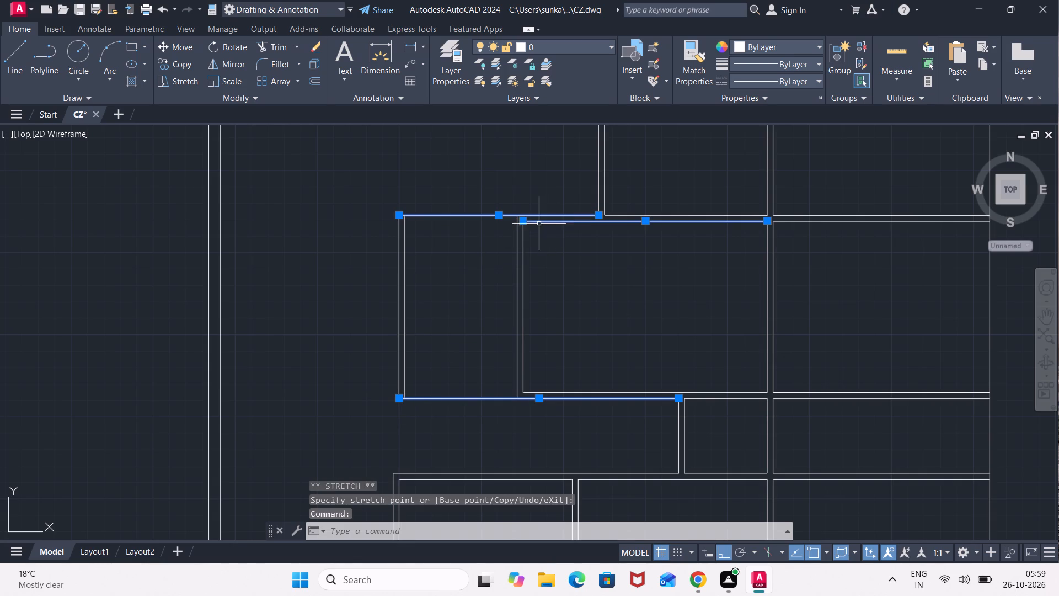
pyautogui.click(527, 222)
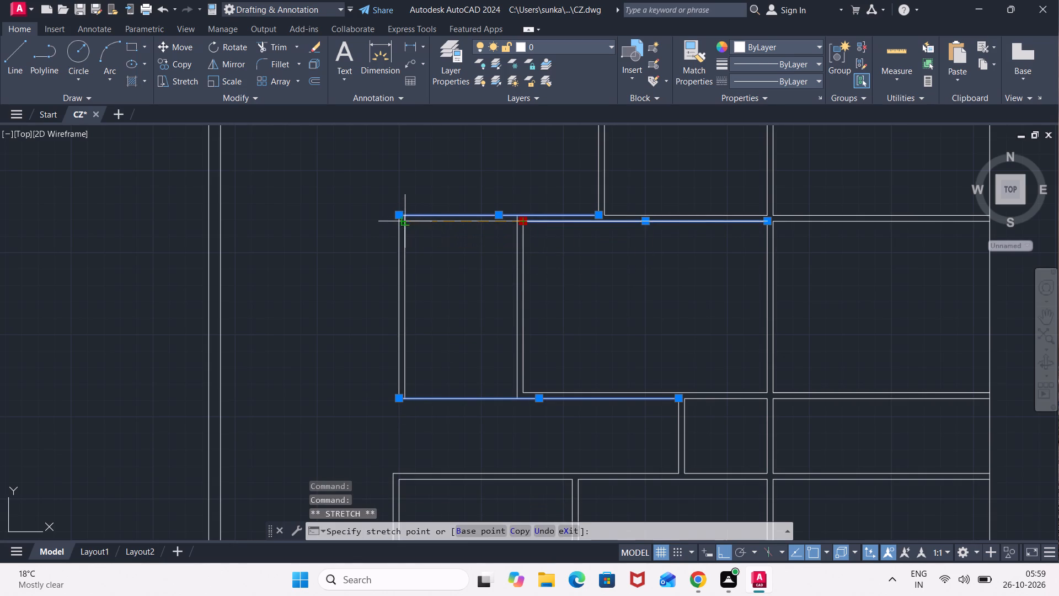
pyautogui.scroll(3, 407, 223)
pyautogui.click(387, 217)
pyautogui.scroll(-3, 624, 375)
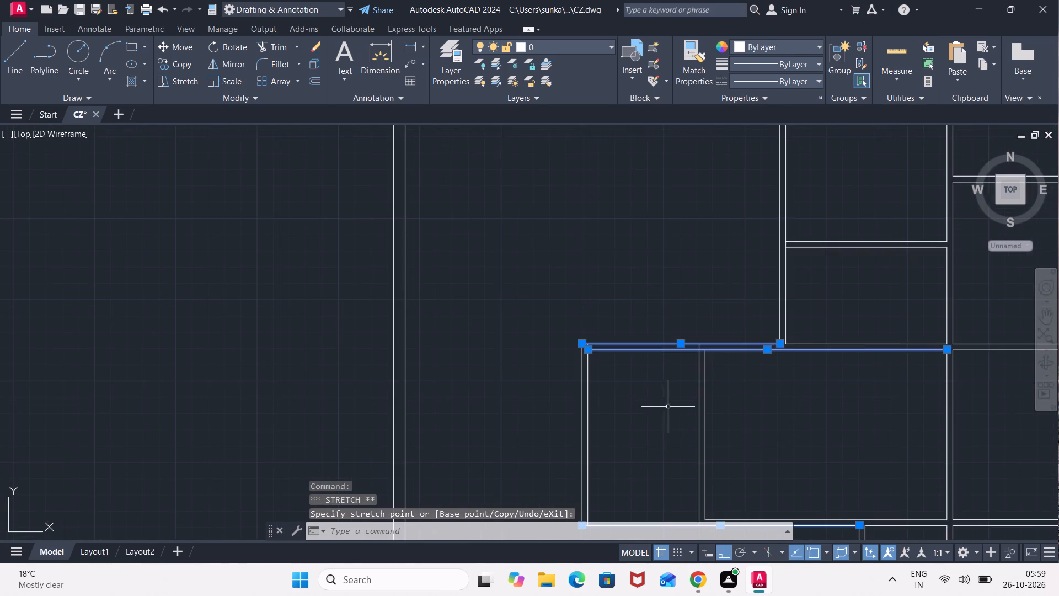
pyautogui.moveTo(666, 386); pyautogui.dragTo(651, 302, button='middle')
pyautogui.scroll(2, 715, 438)
pyautogui.click(715, 435)
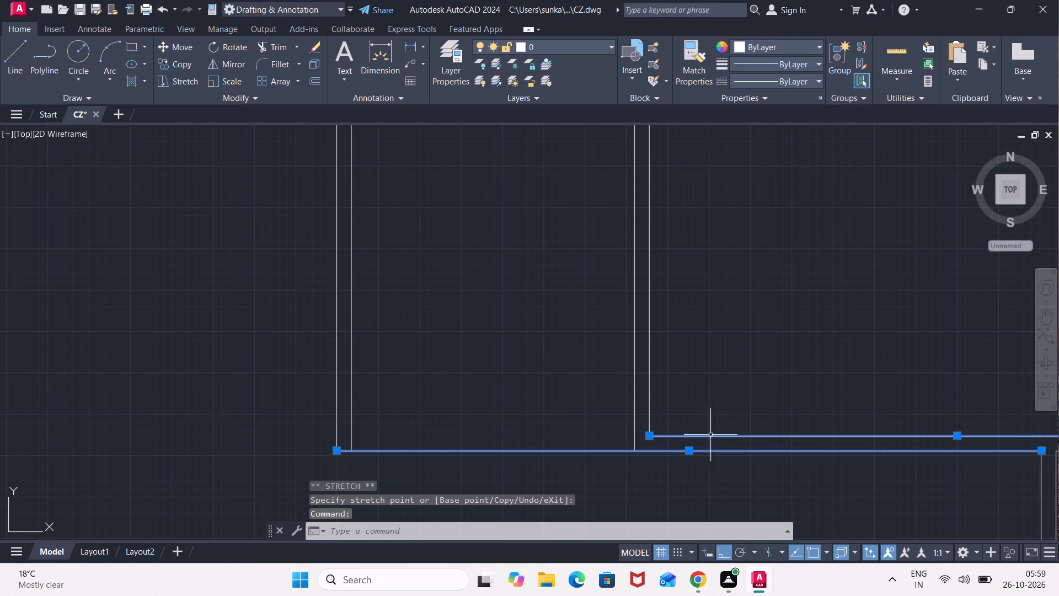
pyautogui.click(651, 433)
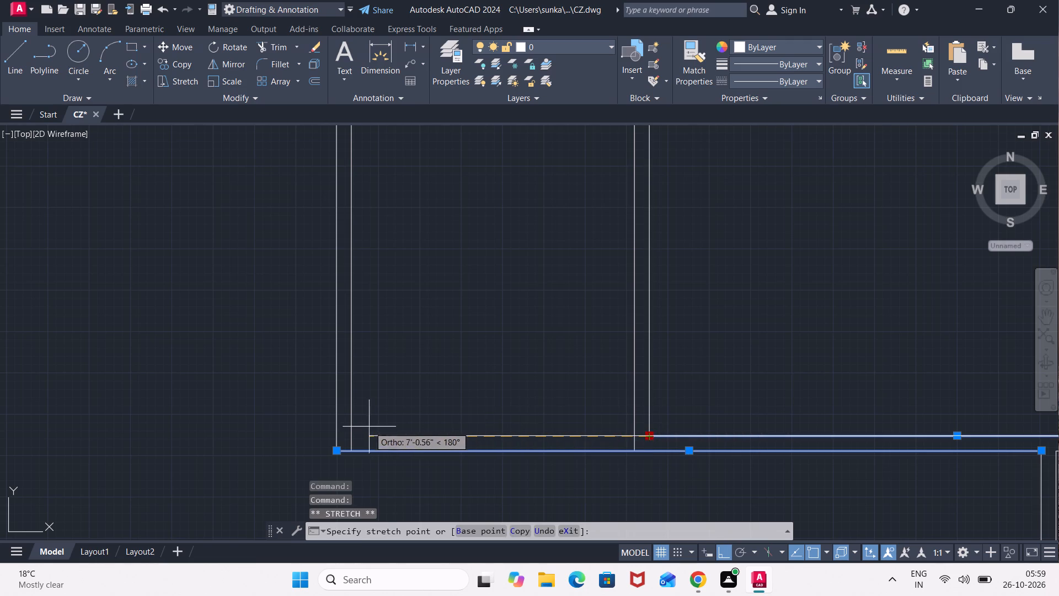
pyautogui.click(352, 434)
pyautogui.press('Escape')
pyautogui.press('Escape')
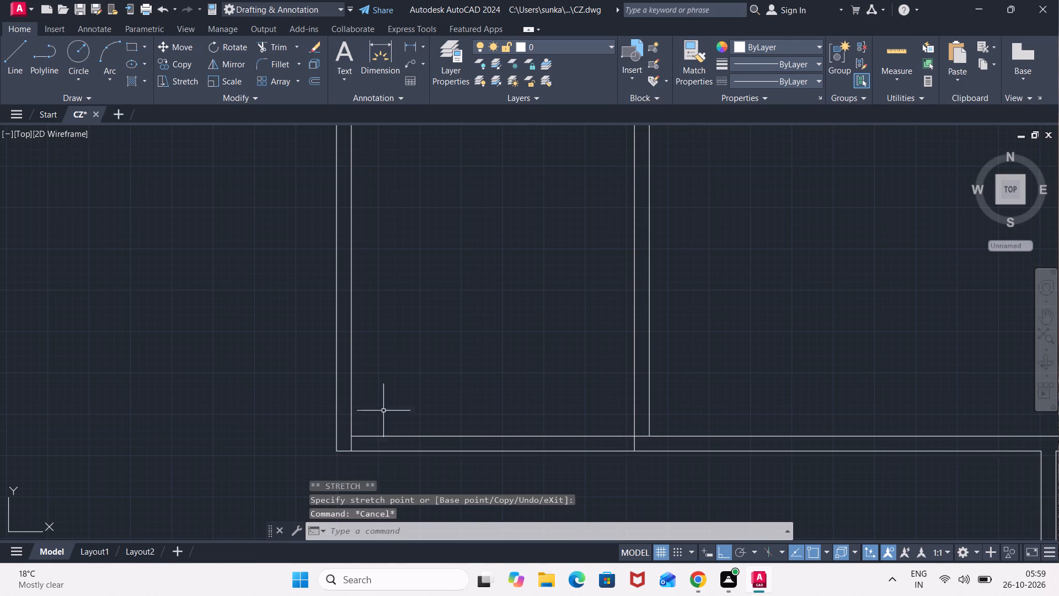
pyautogui.press('Escape')
# Trim the overlapping wall lines at the new western room's two lower corners.
pyautogui.scroll(-2, 438, 374)
pyautogui.write('TR')
pyautogui.press('Return')
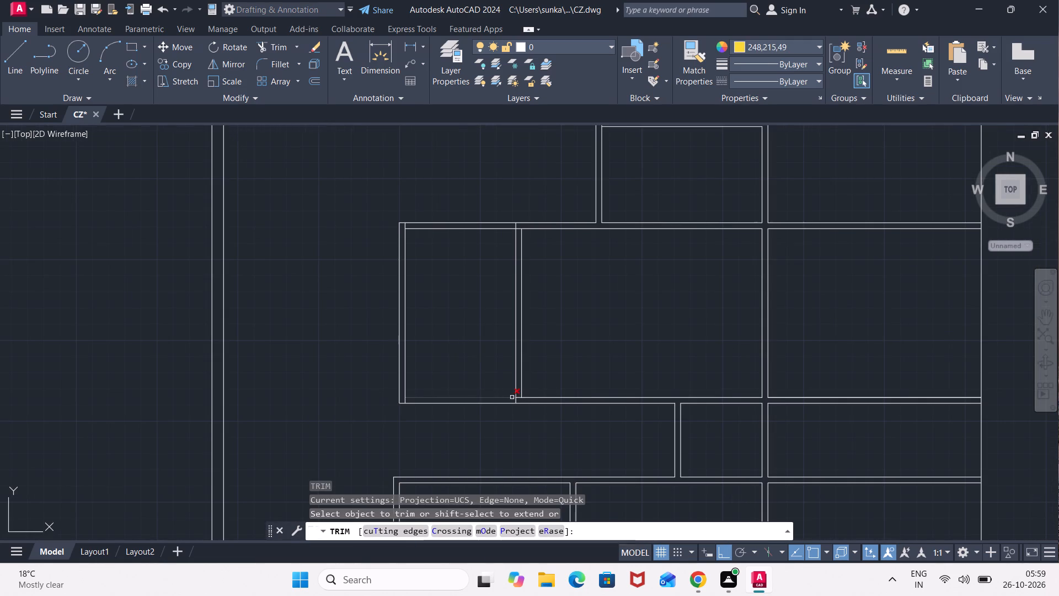
pyautogui.scroll(3, 512, 397)
pyautogui.click(529, 402)
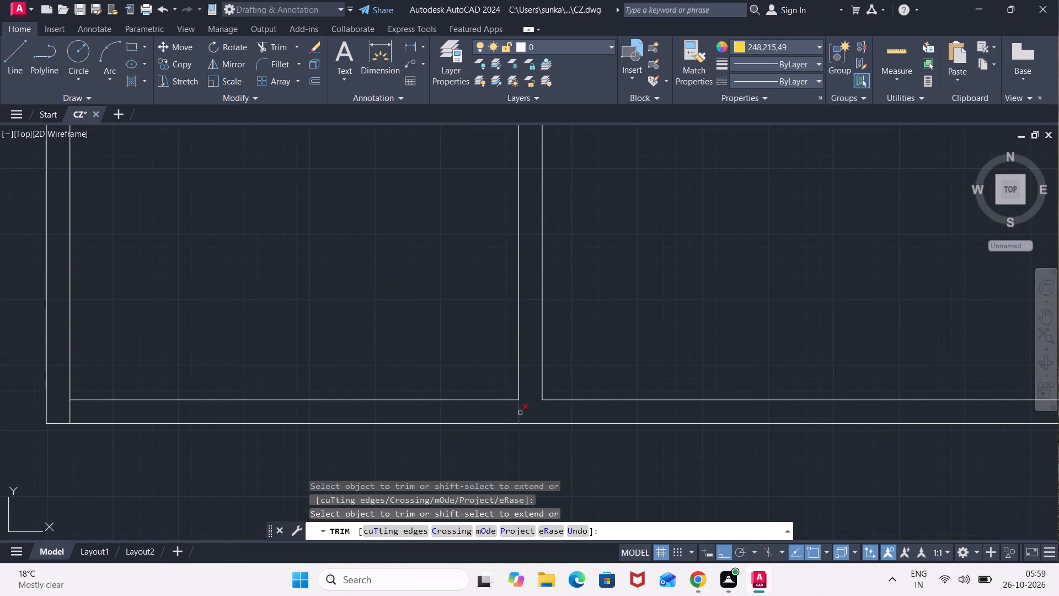
pyautogui.click(520, 413)
pyautogui.scroll(-2, 373, 428)
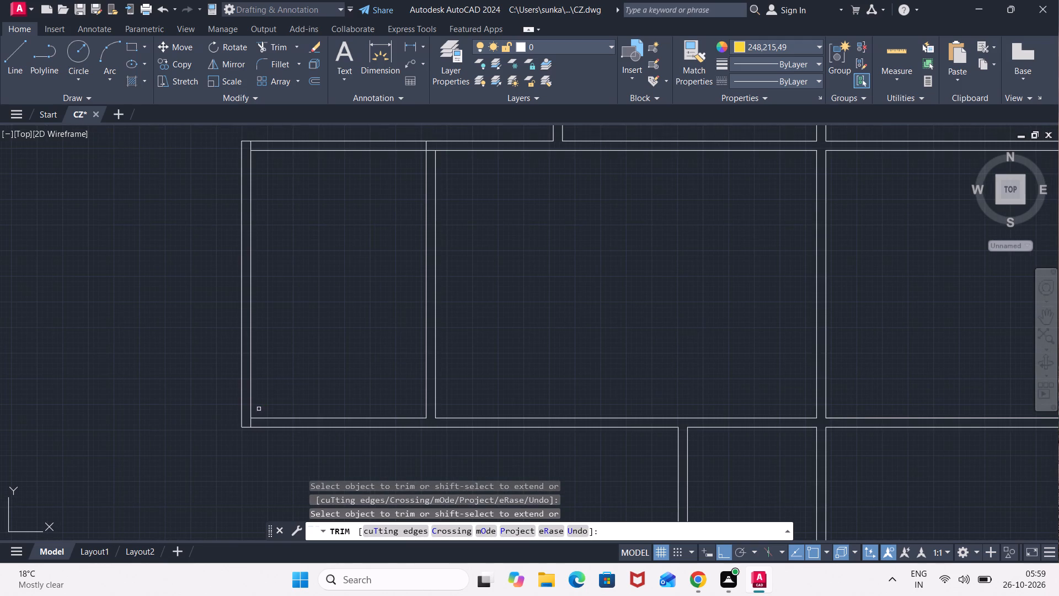
pyautogui.scroll(1, 263, 419)
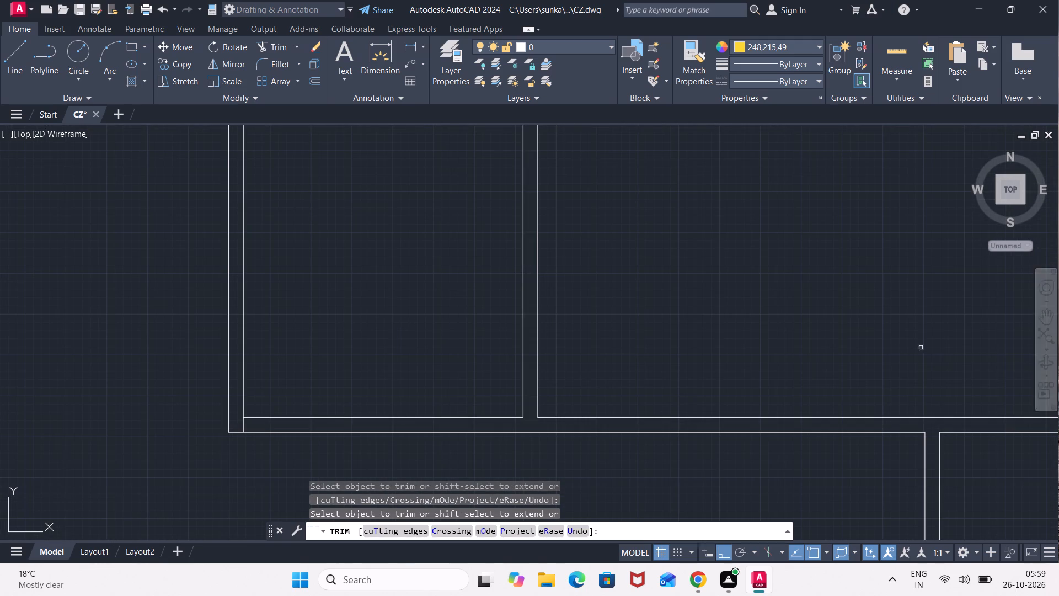
pyautogui.scroll(-1, 822, 354)
pyautogui.moveTo(744, 359); pyautogui.dragTo(919, 330, button='middle')
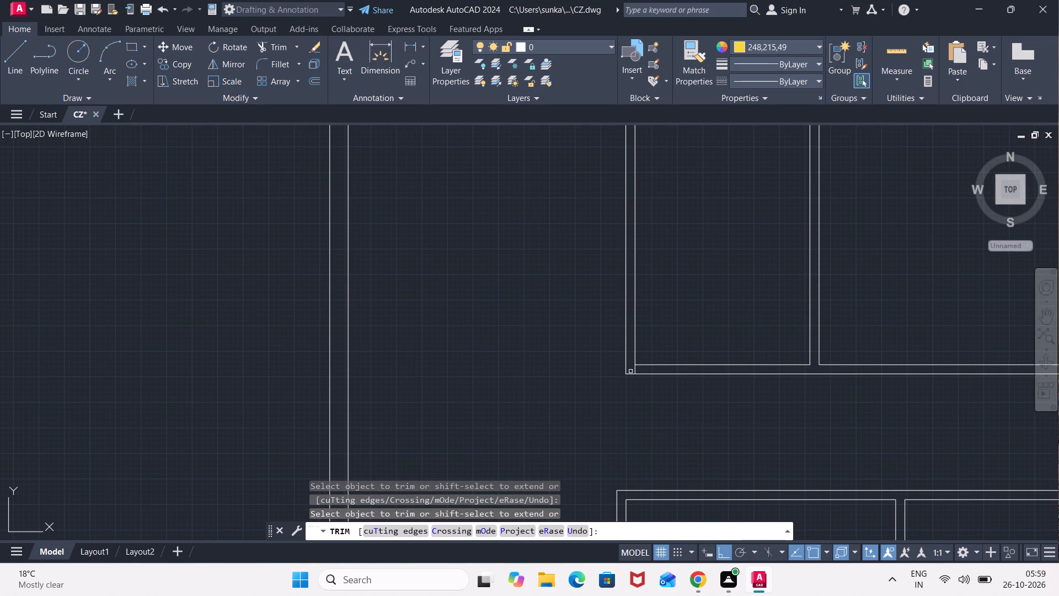
pyautogui.click(636, 368)
# Trim the overlapping wall lines at the new western room's two upper corners.
pyautogui.moveTo(757, 268); pyautogui.dragTo(771, 317, button='middle')
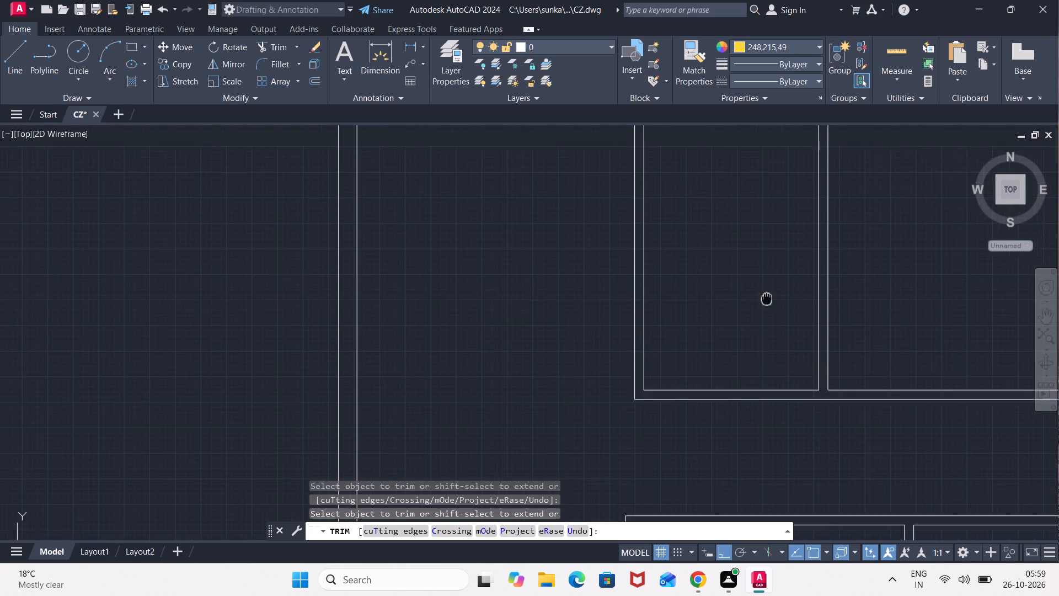
pyautogui.moveTo(771, 317); pyautogui.dragTo(815, 477, button='middle')
pyautogui.scroll(1, 764, 317)
pyautogui.moveTo(690, 308); pyautogui.dragTo(836, 334, button='middle')
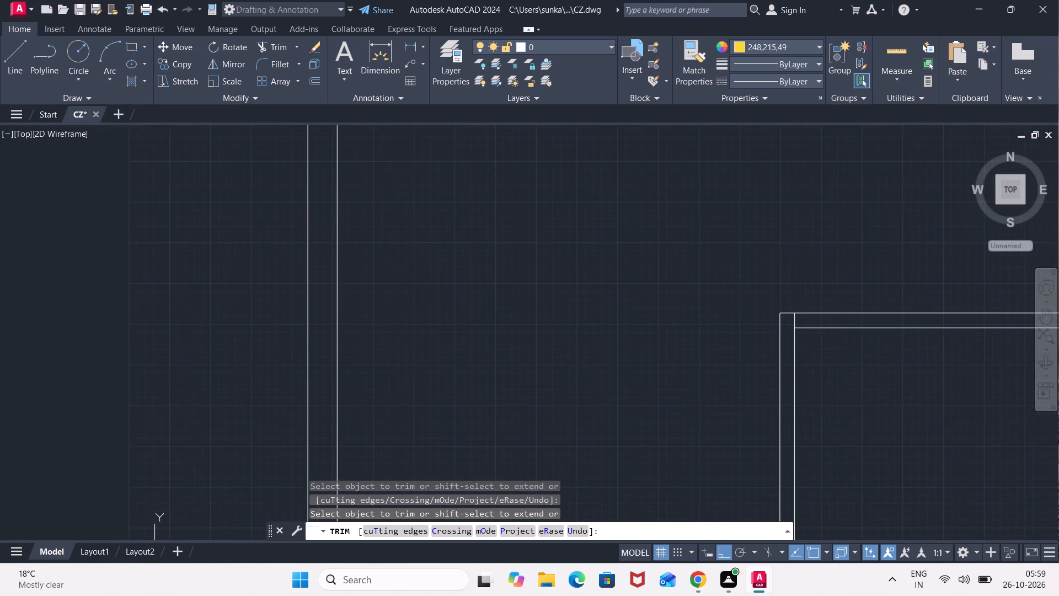
pyautogui.click(801, 323)
pyautogui.click(790, 322)
pyautogui.scroll(-1, 890, 386)
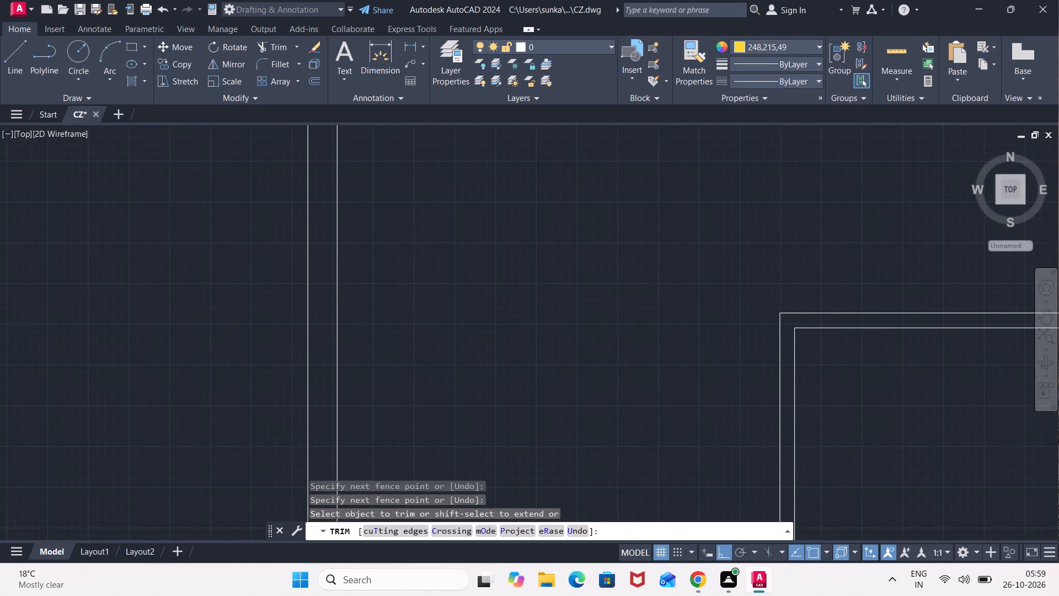
pyautogui.moveTo(890, 386); pyautogui.dragTo(696, 393, button='middle')
pyautogui.scroll(1, 828, 350)
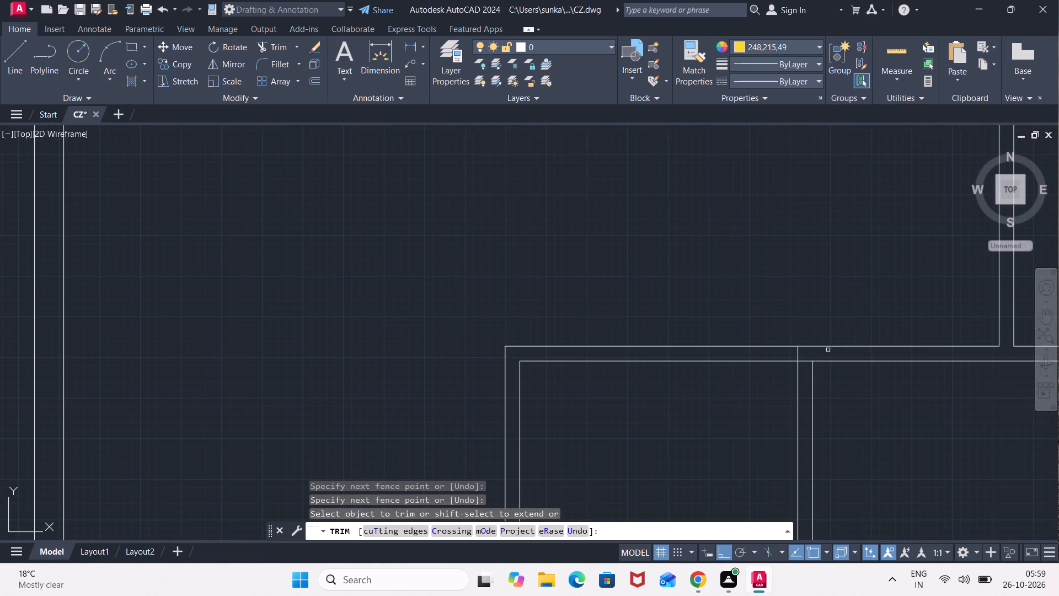
pyautogui.click(804, 359)
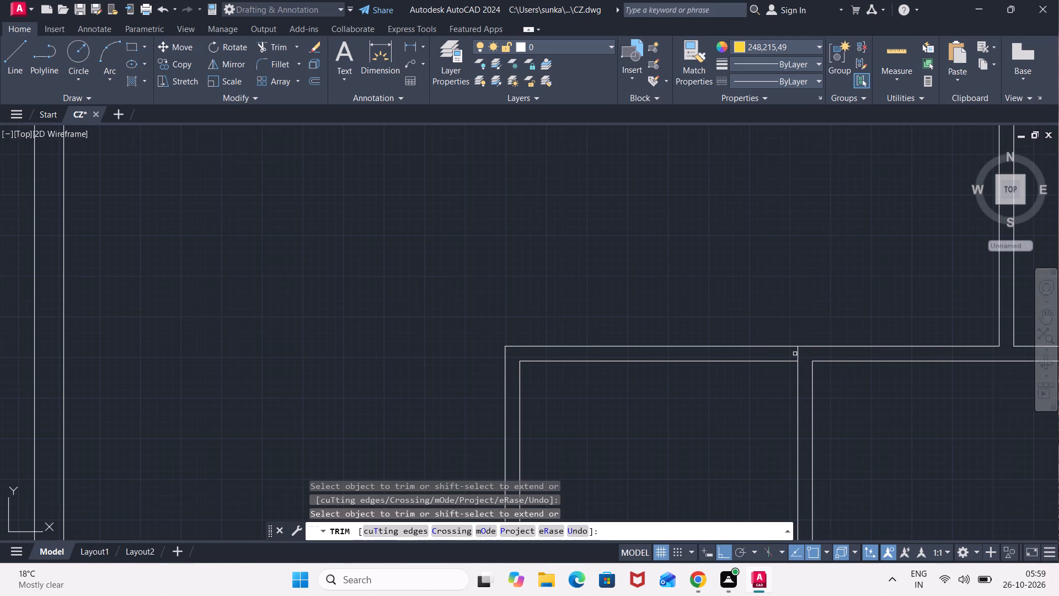
pyautogui.click(795, 354)
pyautogui.click(800, 355)
pyautogui.scroll(-3, 841, 370)
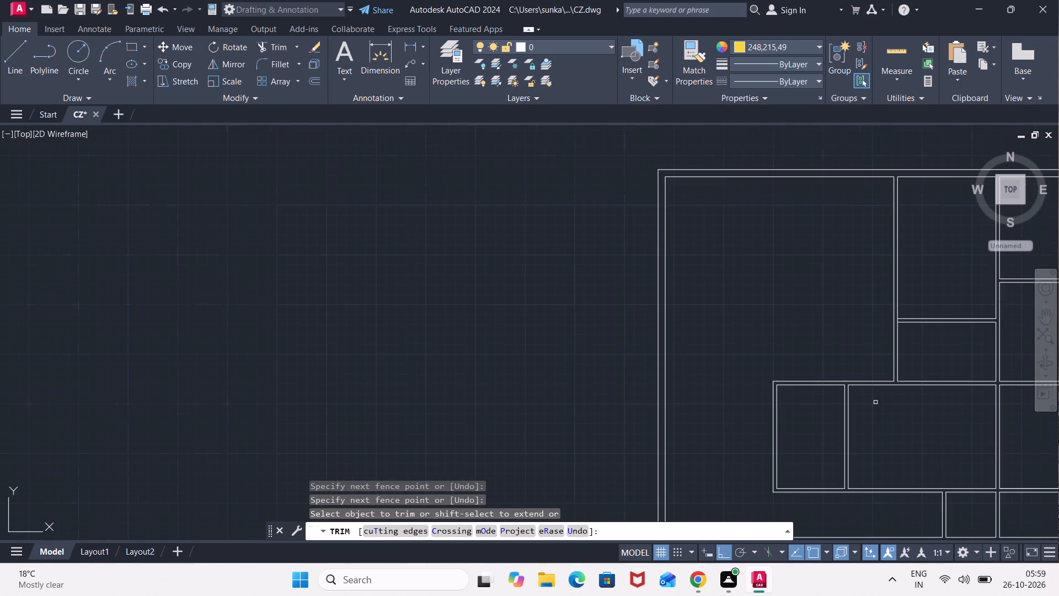
pyautogui.moveTo(884, 411); pyautogui.dragTo(785, 342, button='middle')
pyautogui.press('Escape')
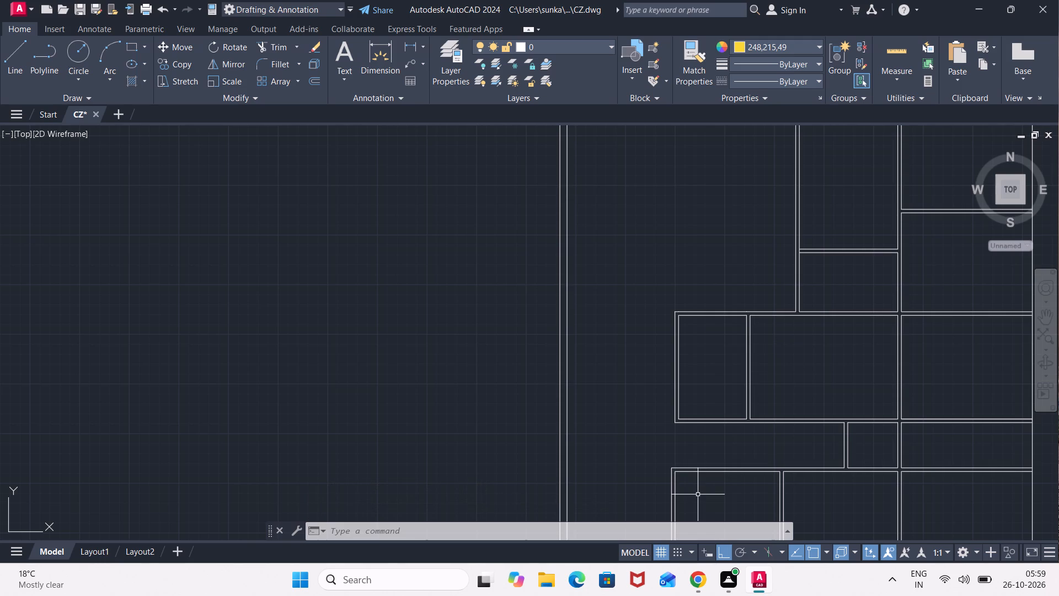
# Offset the west face of the northern vertical partition beside the large northwest room 8'10.6" west.
pyautogui.scroll(1, 694, 318)
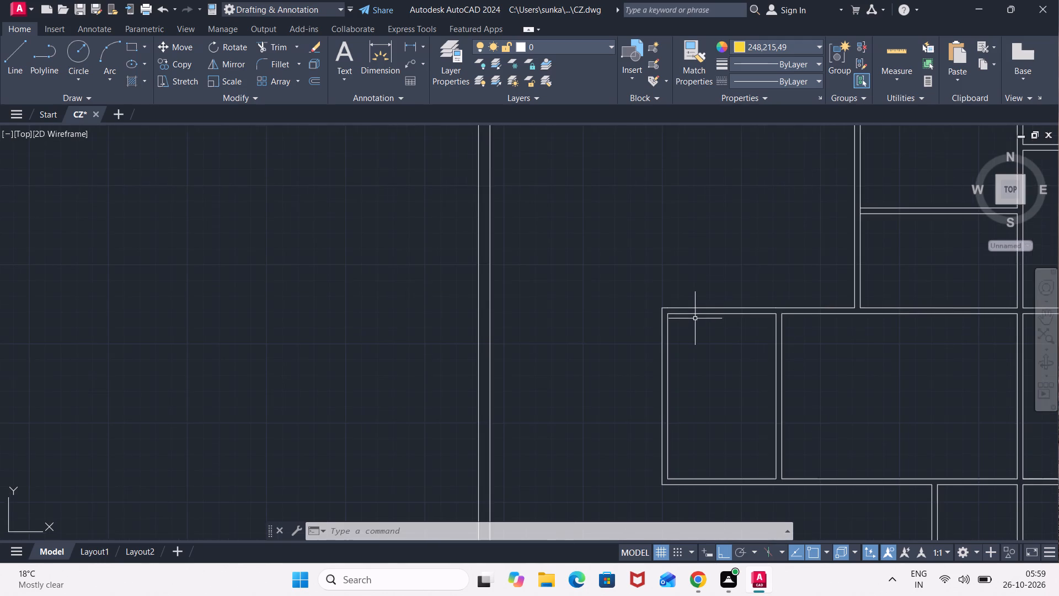
pyautogui.scroll(1, 695, 318)
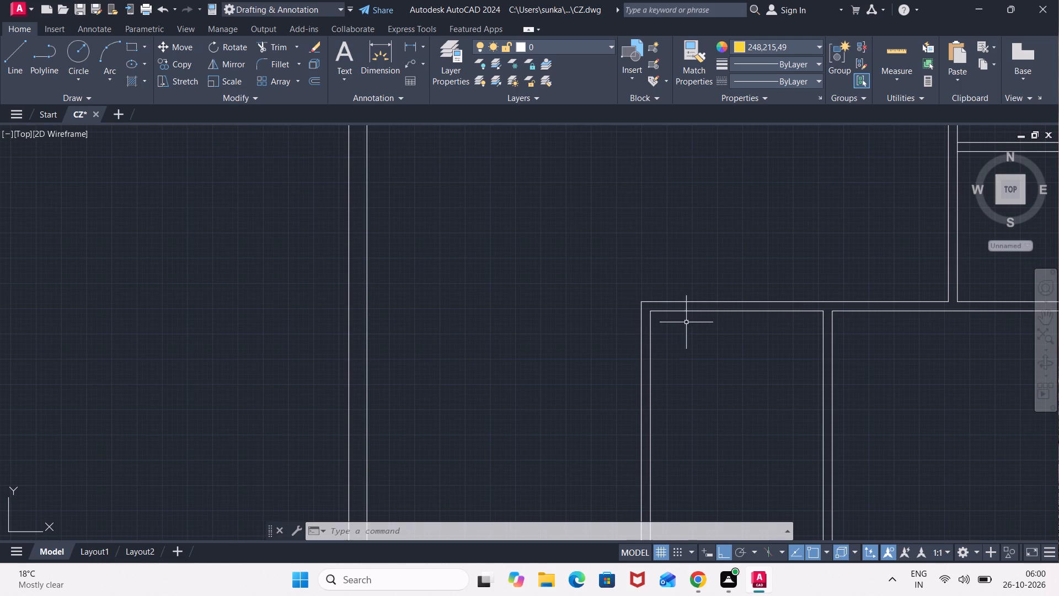
pyautogui.scroll(-2, 735, 244)
pyautogui.moveTo(774, 235); pyautogui.dragTo(744, 278, button='middle')
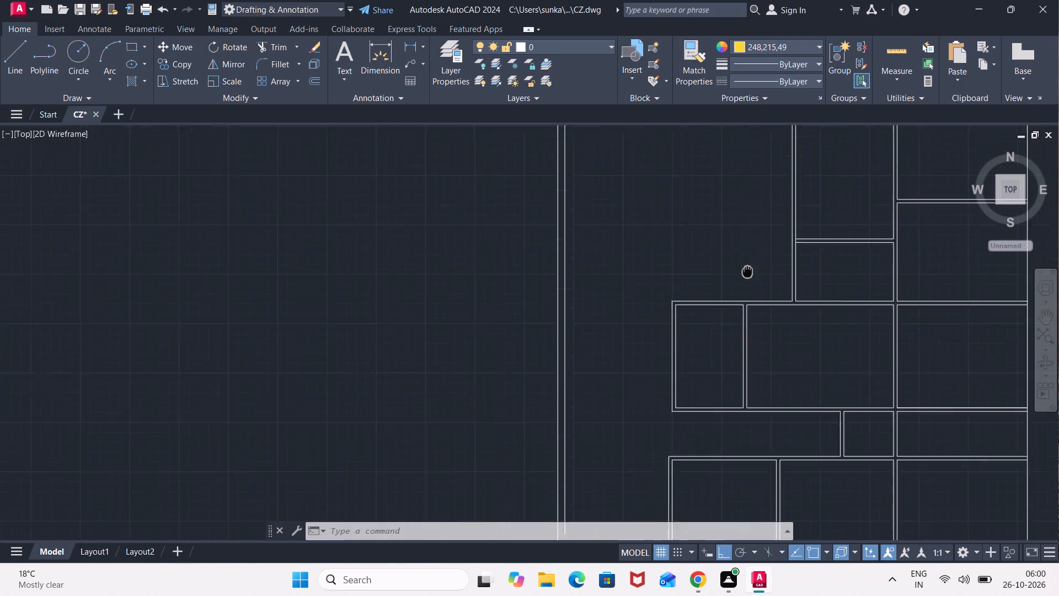
pyautogui.moveTo(744, 278); pyautogui.dragTo(724, 320, button='middle')
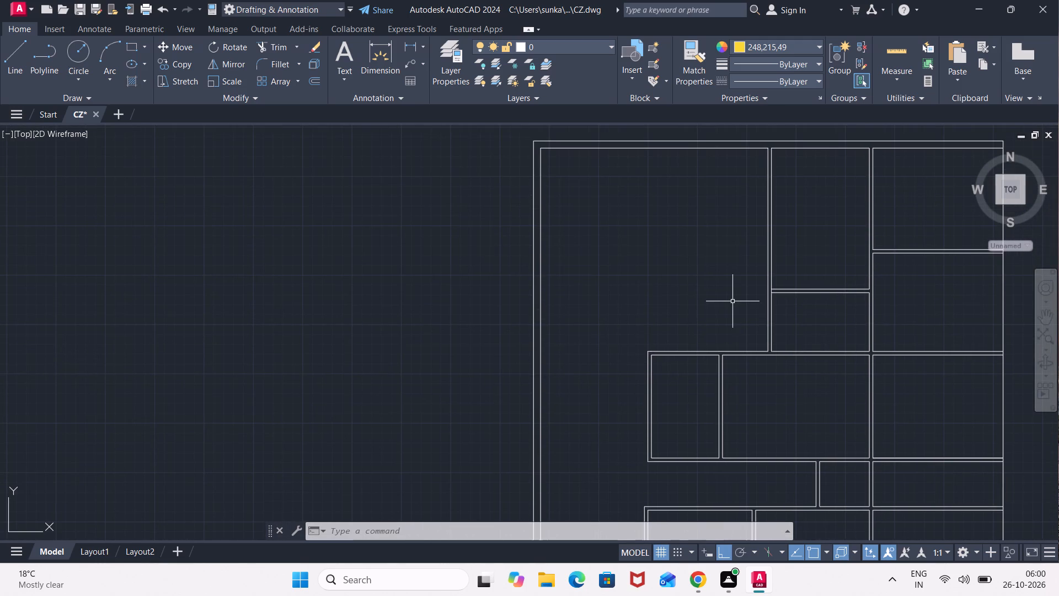
pyautogui.press('o')
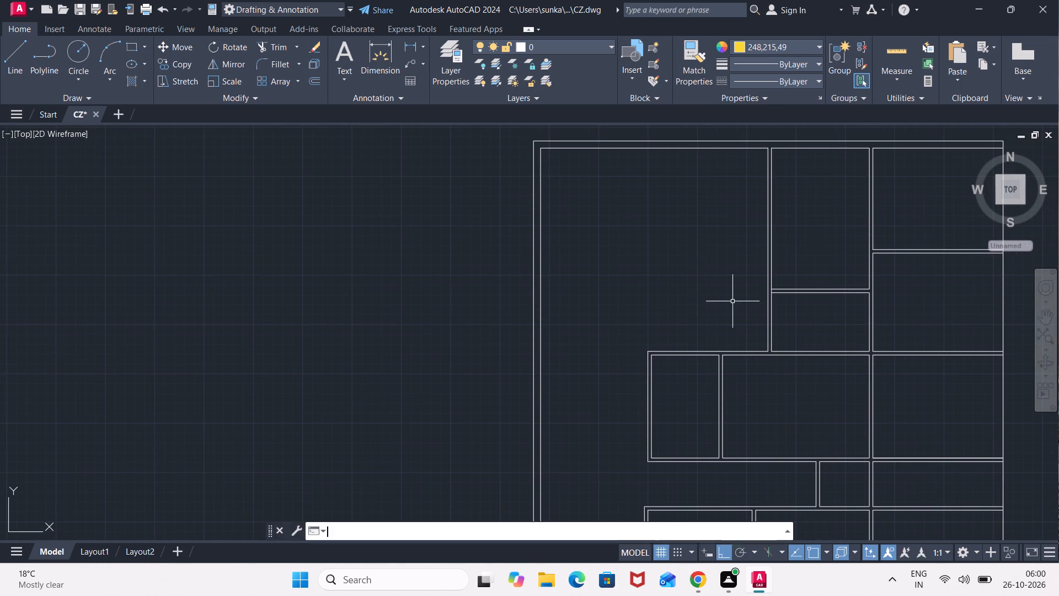
pyautogui.press('Return')
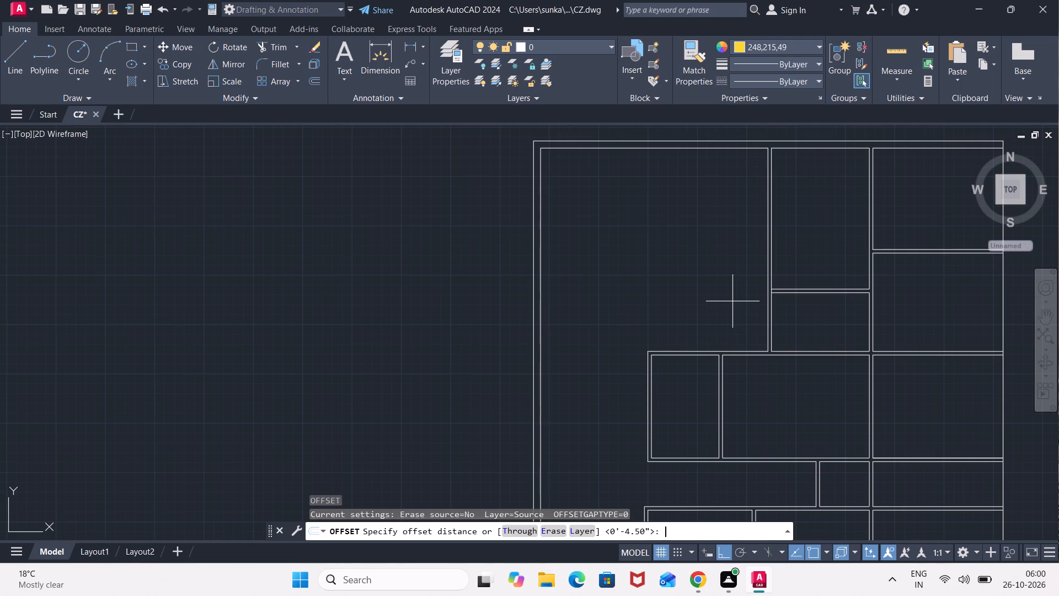
pyautogui.write("8'")
pyautogui.write('10')
pyautogui.write('.6"')
pyautogui.press('Return')
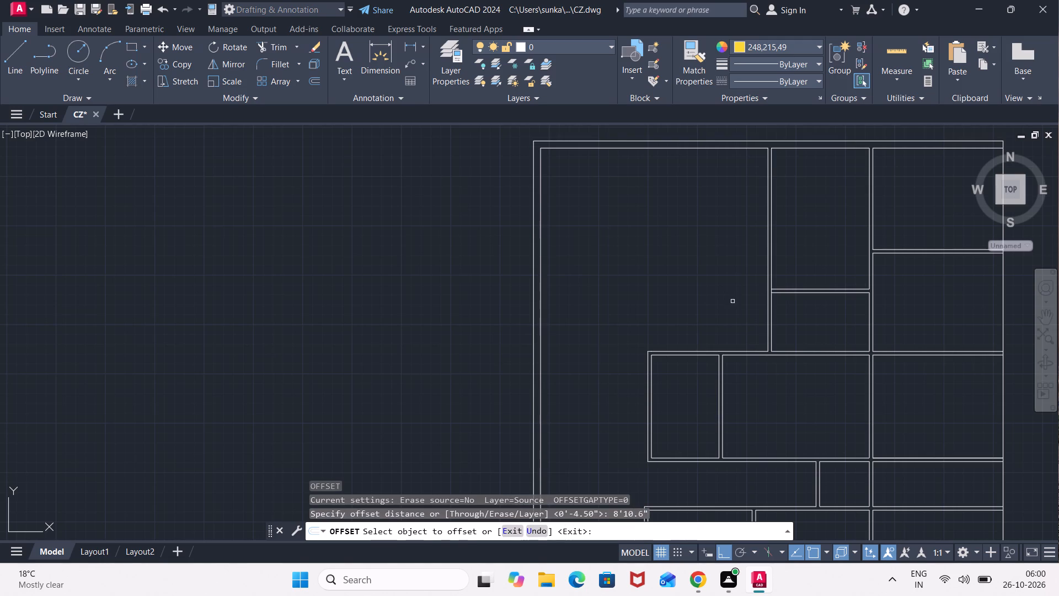
pyautogui.click(767, 254)
pyautogui.click(656, 267)
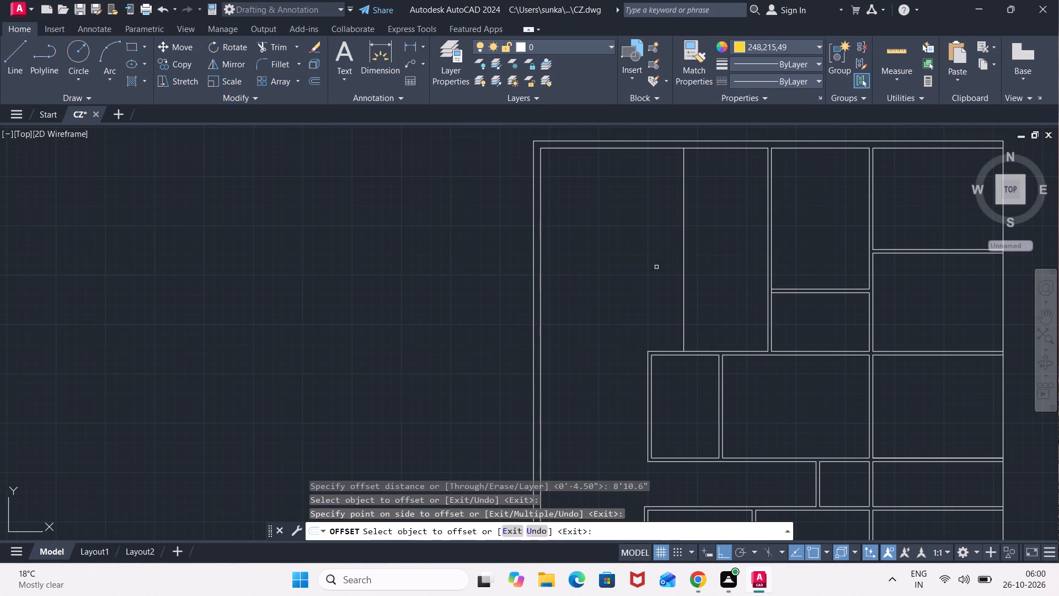
# Offset the new vertical line in the large northwest room 4.5" west to form the partition's second face.
pyautogui.press('space')
pyautogui.press('space')
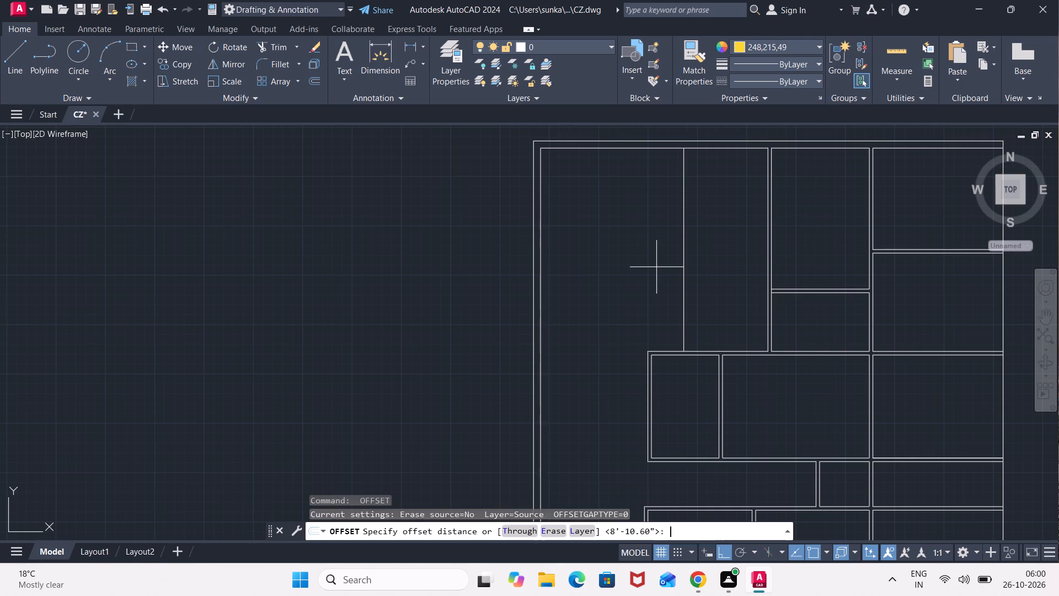
pyautogui.write('4.5"')
pyautogui.press('Return')
pyautogui.click(685, 263)
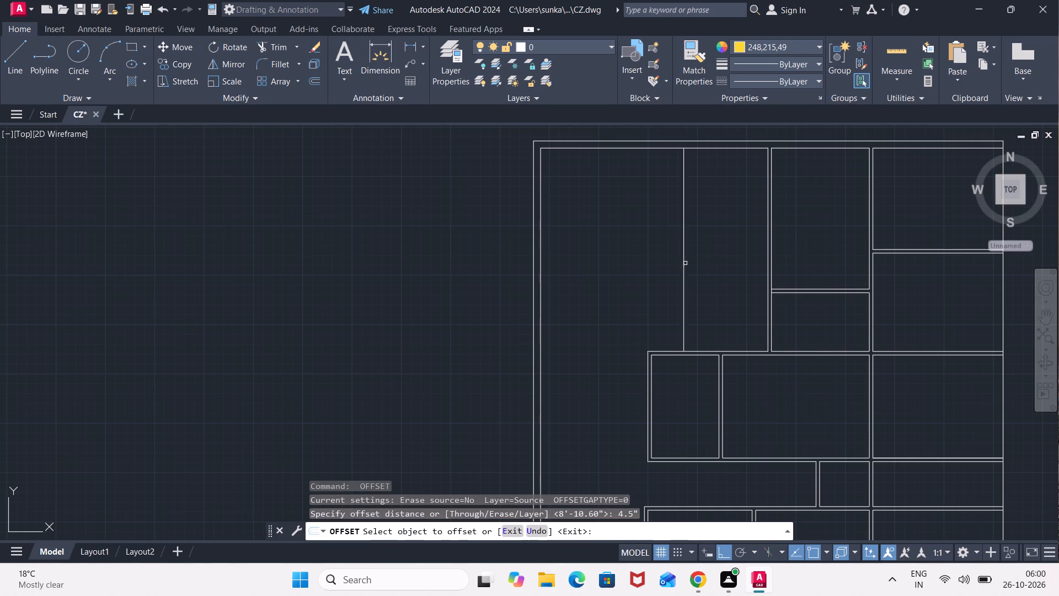
pyautogui.click(637, 266)
pyautogui.press('Escape')
# Trim the inner north wall line between the new vertical partition's two faces.
pyautogui.moveTo(695, 194); pyautogui.dragTo(689, 253, button='middle')
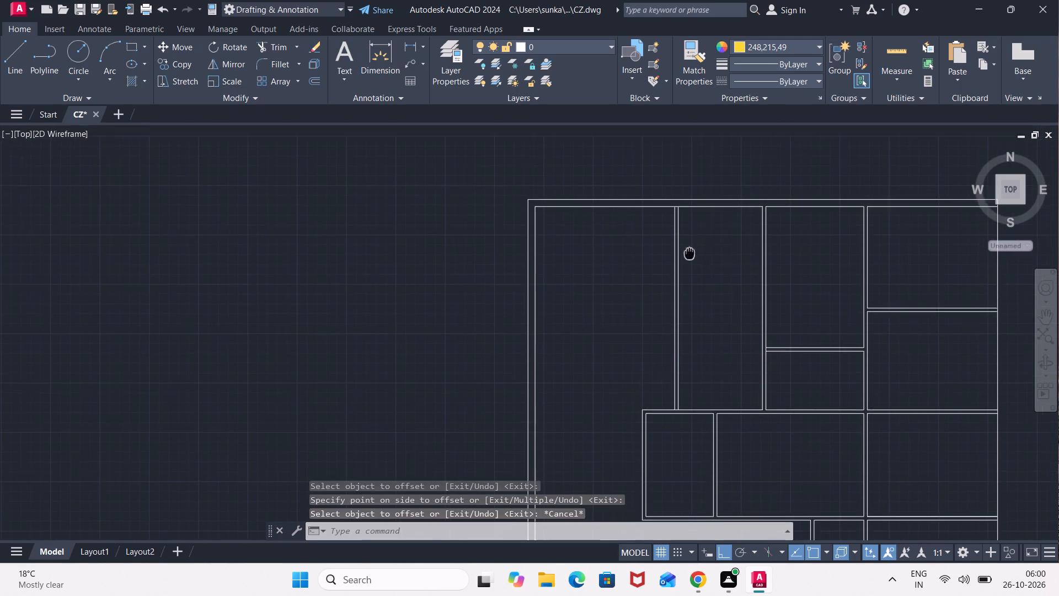
pyautogui.moveTo(689, 253); pyautogui.dragTo(689, 254, button='middle')
pyautogui.scroll(2, 709, 235)
pyautogui.press('Escape')
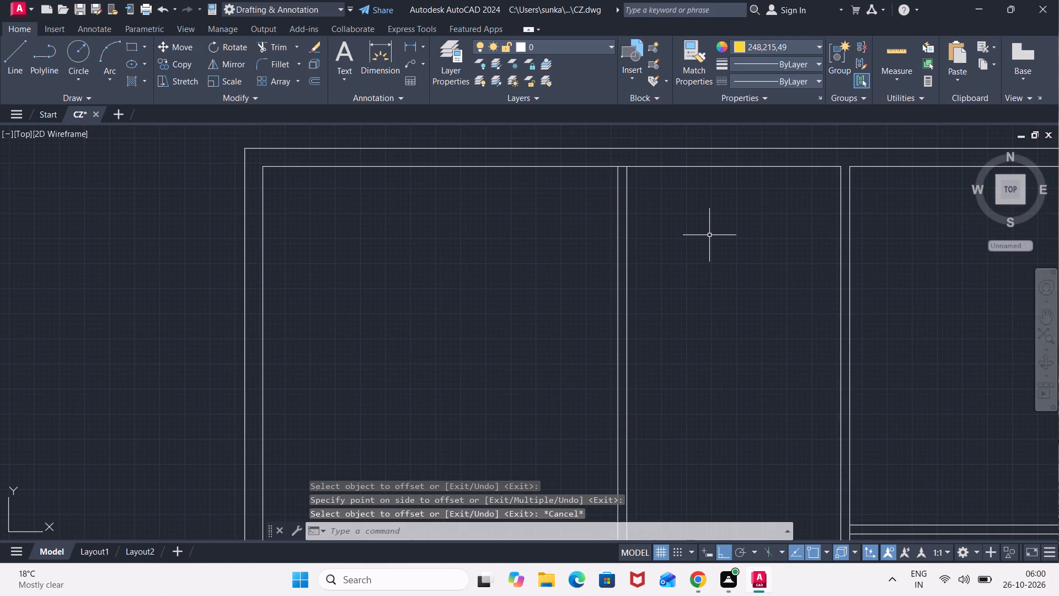
pyautogui.write('TR')
pyautogui.press('Return')
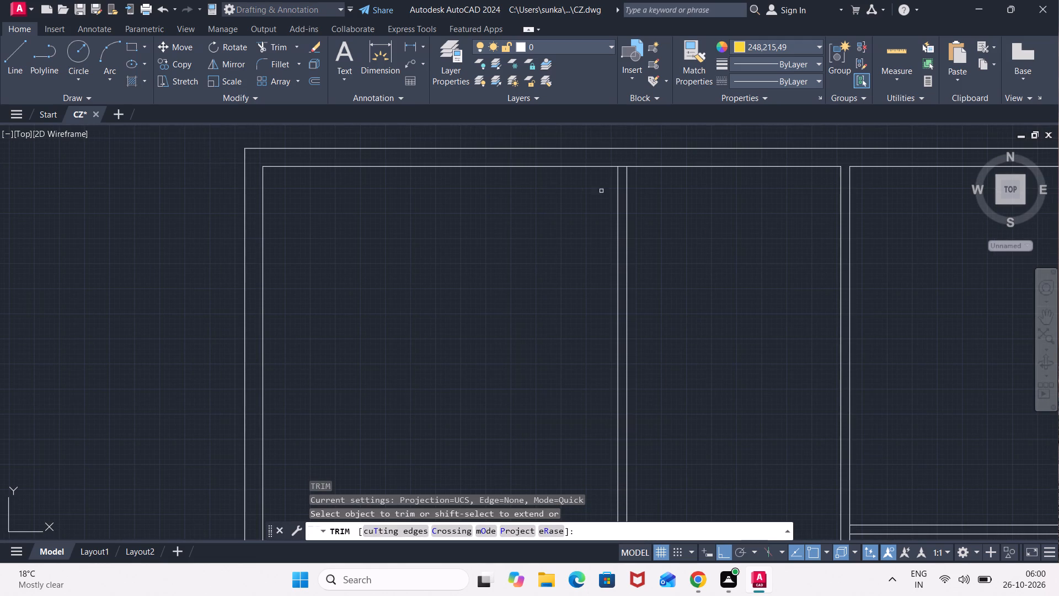
pyautogui.click(624, 167)
pyautogui.press('Escape')
# Trim the horizontal wall line between the new vertical partition's two faces at its south end.
pyautogui.scroll(-2, 677, 224)
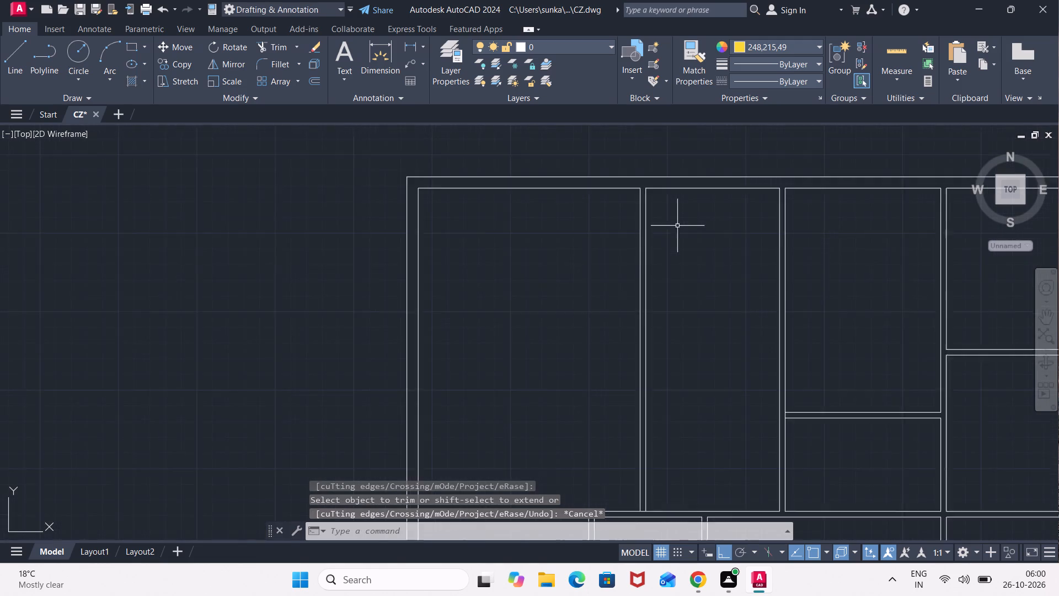
pyautogui.moveTo(673, 228); pyautogui.dragTo(613, 171, button='middle')
pyautogui.scroll(2, 600, 331)
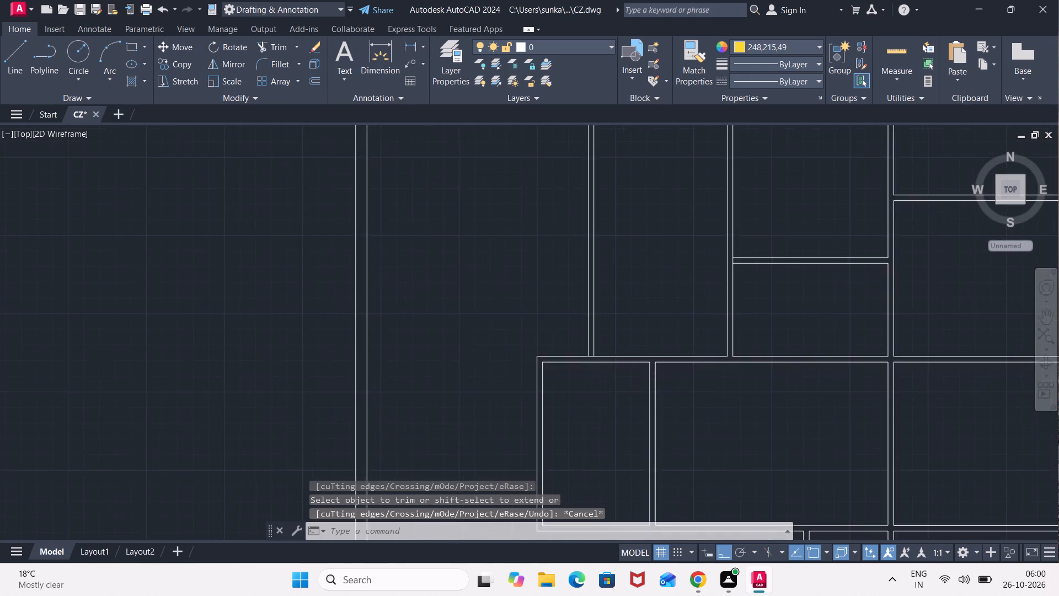
pyautogui.press('t')
pyautogui.press('r')
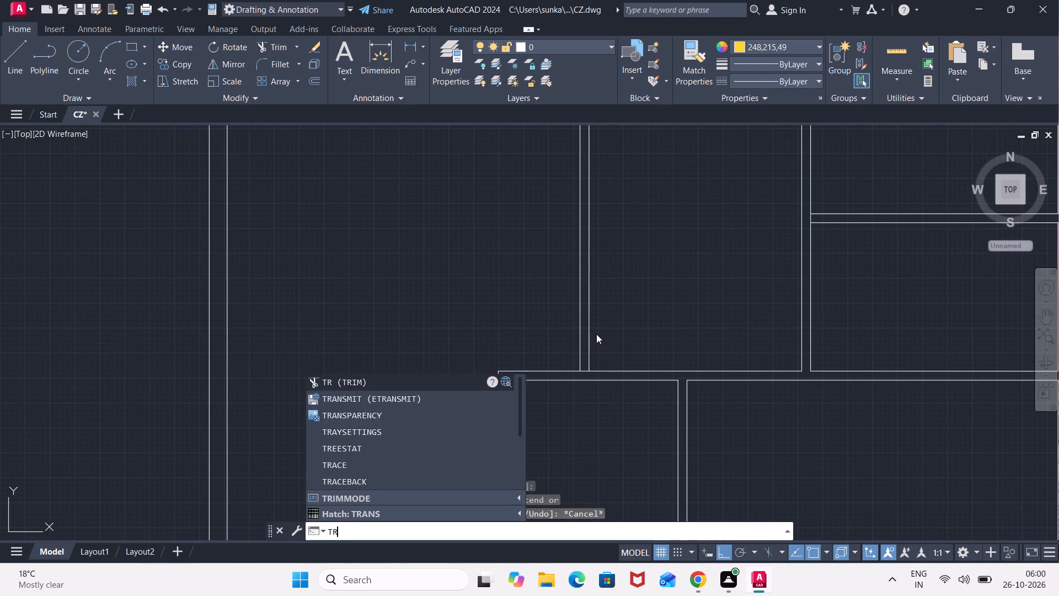
pyautogui.press('Return')
pyautogui.scroll(1, 584, 376)
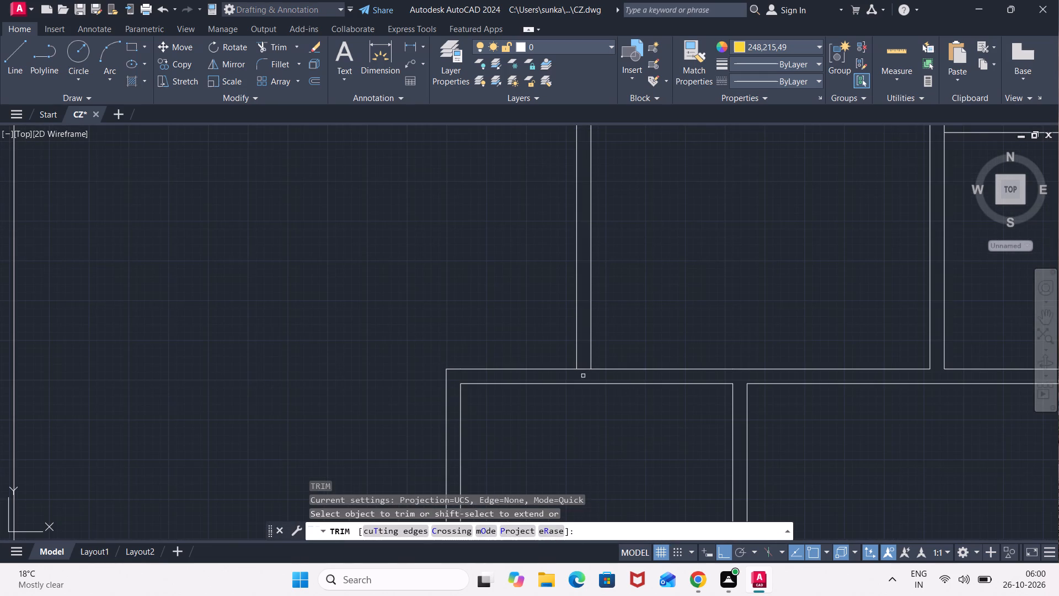
pyautogui.click(583, 376)
pyautogui.click(583, 363)
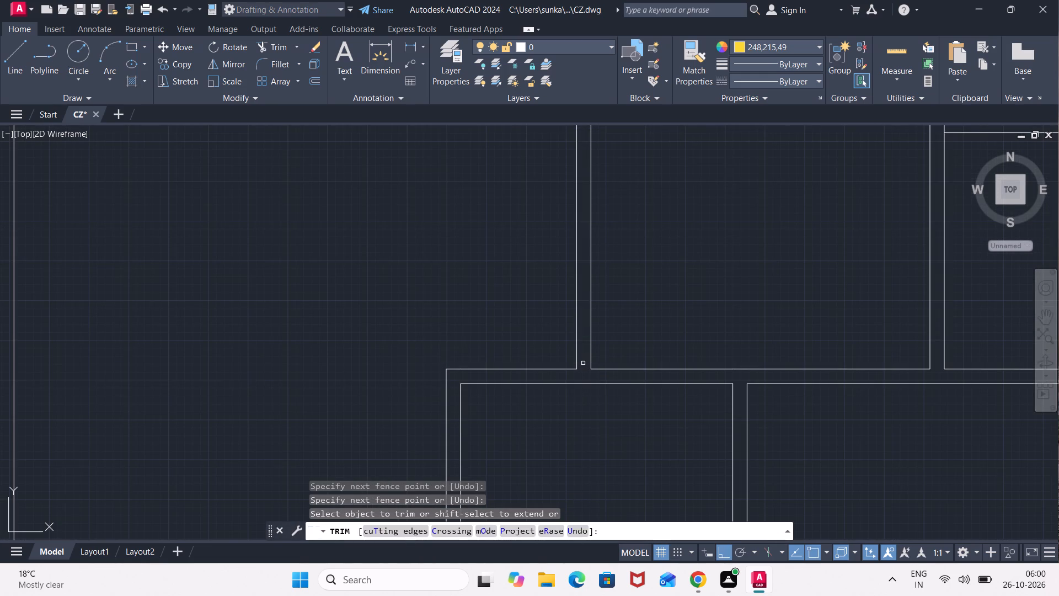
pyautogui.press('Escape')
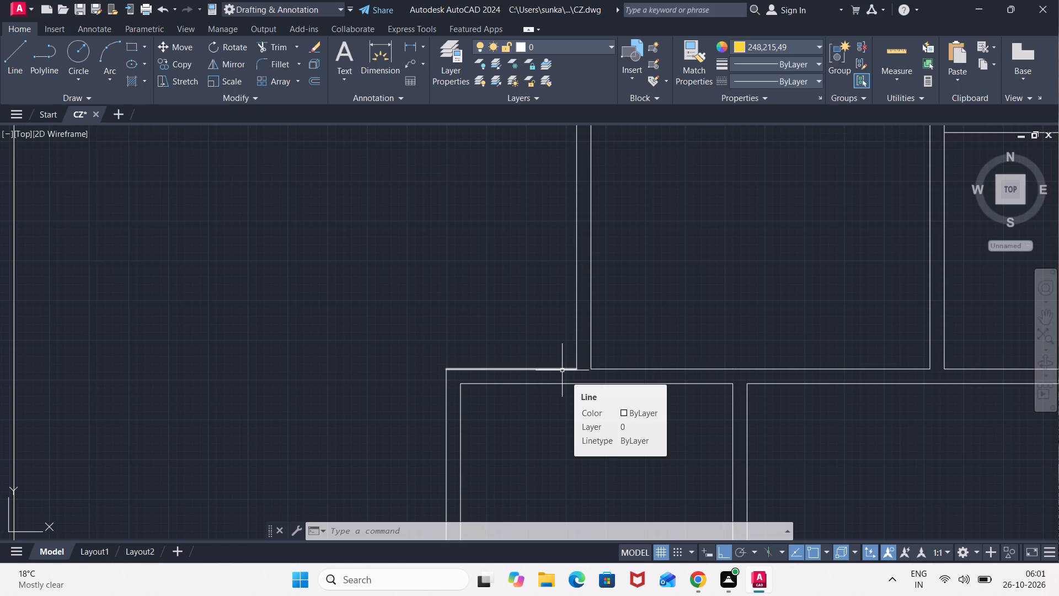
# Trim the vertical wall line between the two faces of the short horizontal partition at its west end, east of the narrow northern room.
pyautogui.scroll(-3, 686, 356)
pyautogui.moveTo(694, 333); pyautogui.dragTo(609, 367, button='middle')
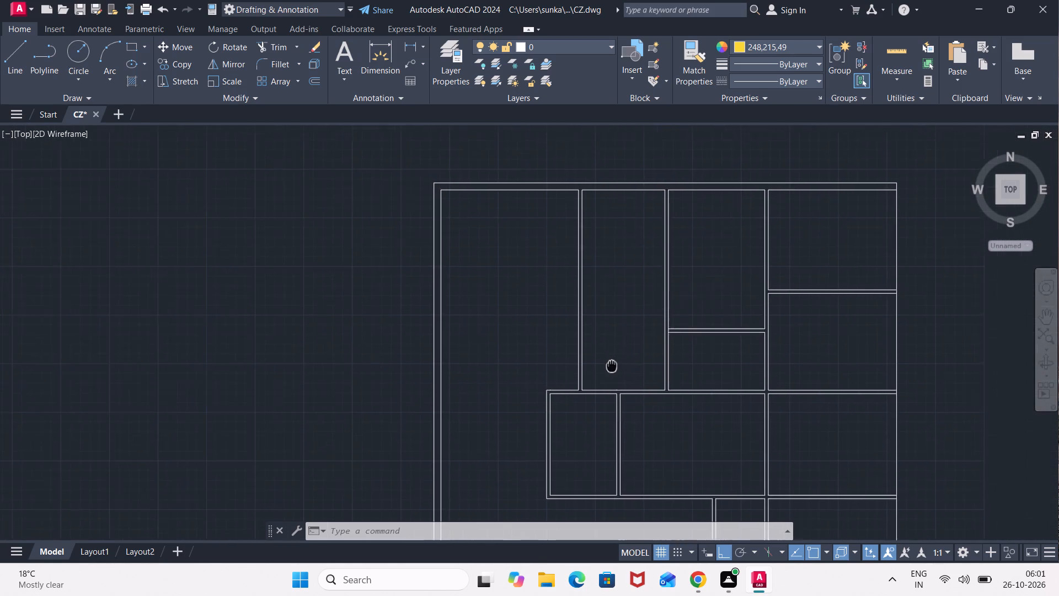
pyautogui.moveTo(609, 367); pyautogui.dragTo(608, 368, button='middle')
pyautogui.moveTo(684, 302); pyautogui.dragTo(662, 326, button='middle')
pyautogui.scroll(2, 706, 368)
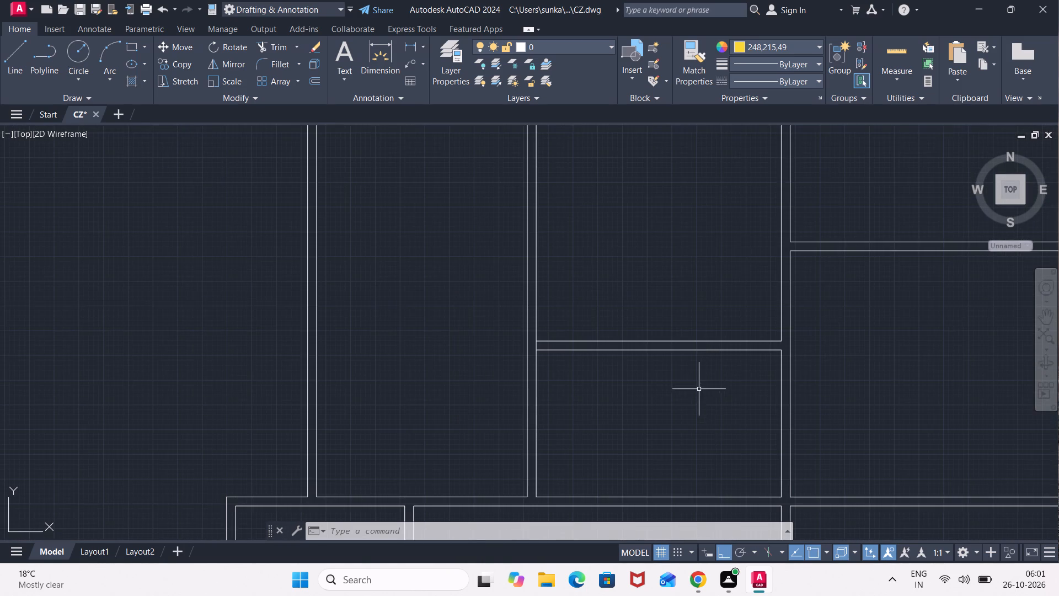
pyautogui.moveTo(698, 389); pyautogui.dragTo(620, 365, button='middle')
pyautogui.write('TR')
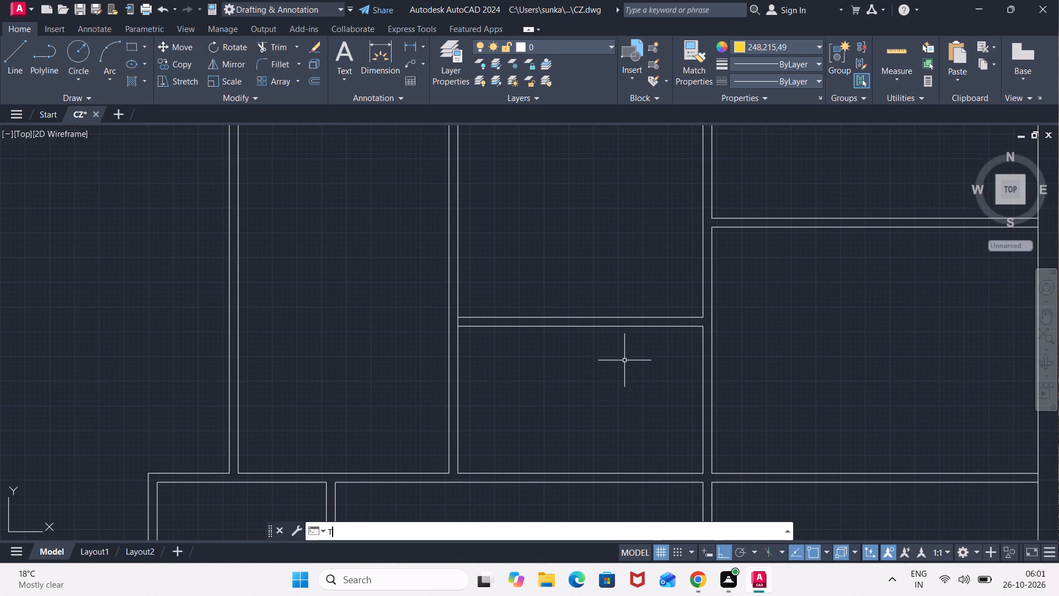
pyautogui.press('Return')
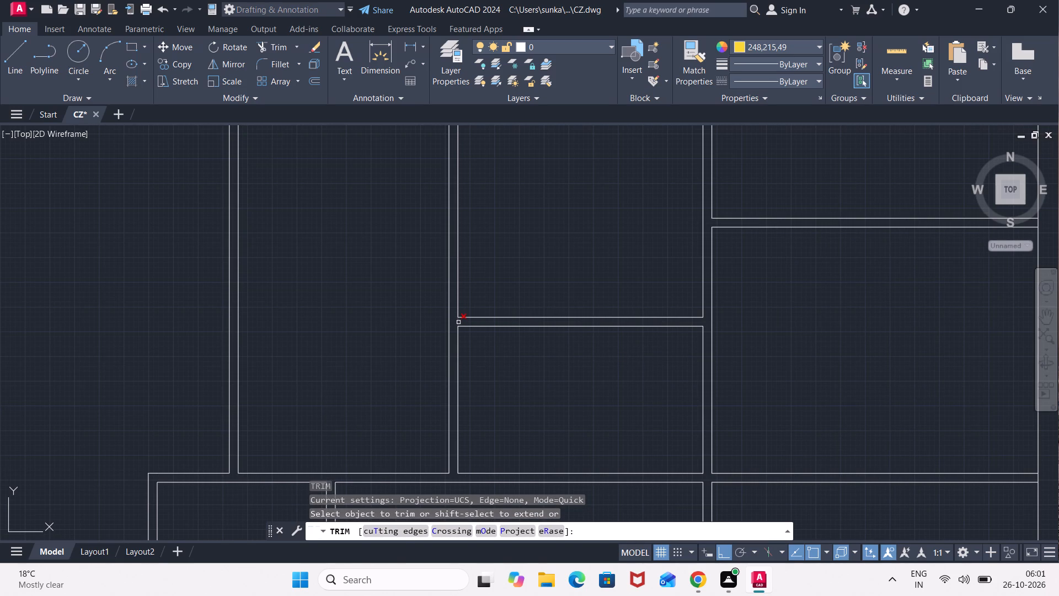
pyautogui.click(458, 322)
pyautogui.scroll(-1, 619, 376)
pyautogui.scroll(-2, 759, 368)
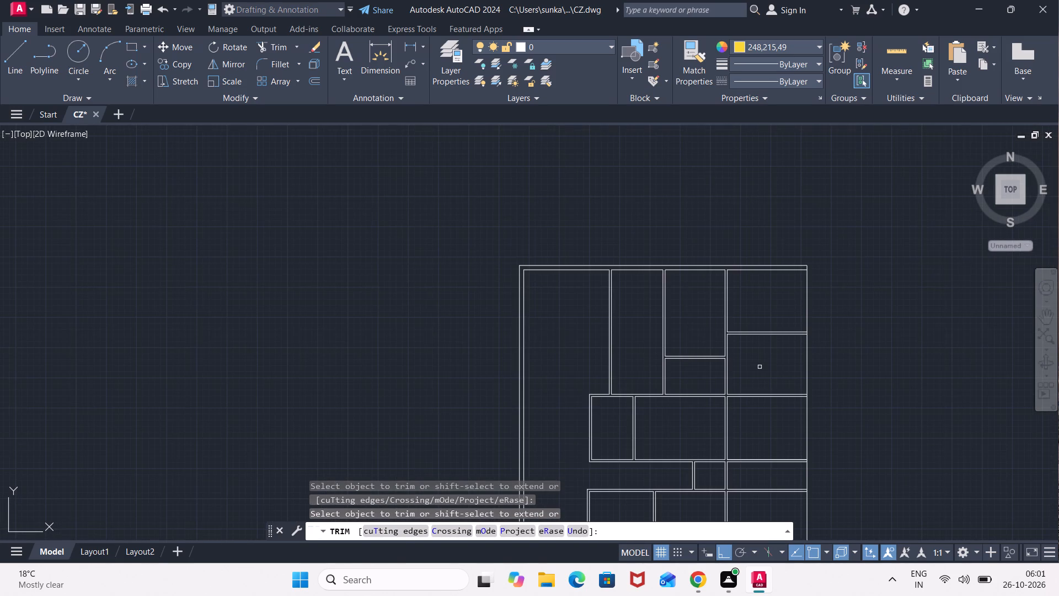
pyautogui.moveTo(758, 364); pyautogui.dragTo(703, 348, button='middle')
pyautogui.press('Escape')
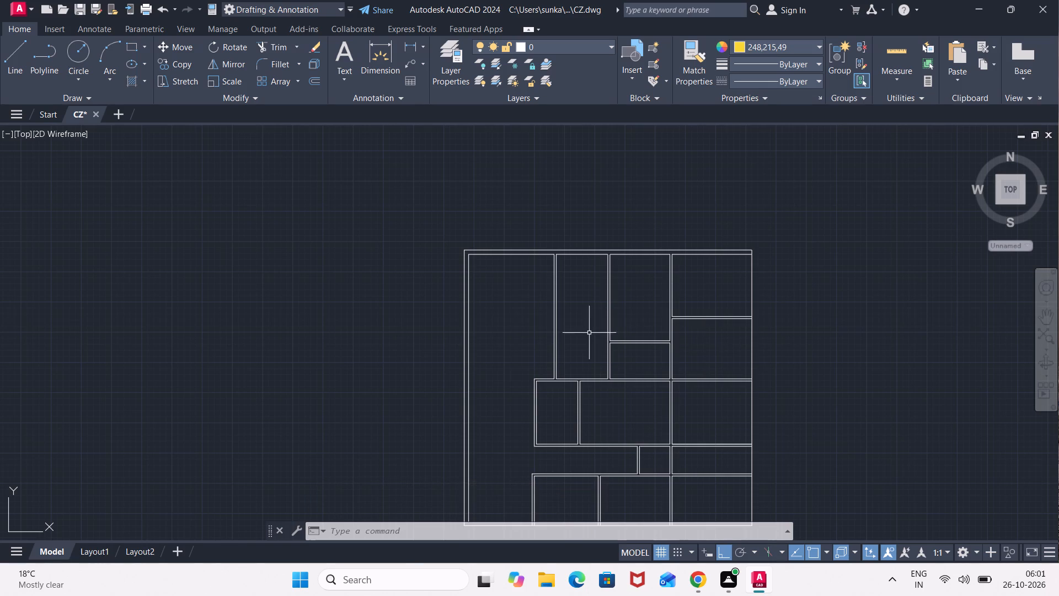
# Offset the narrow northern room's inner north wall line 6' south.
pyautogui.scroll(2, 589, 333)
pyautogui.press('o')
pyautogui.press('Return')
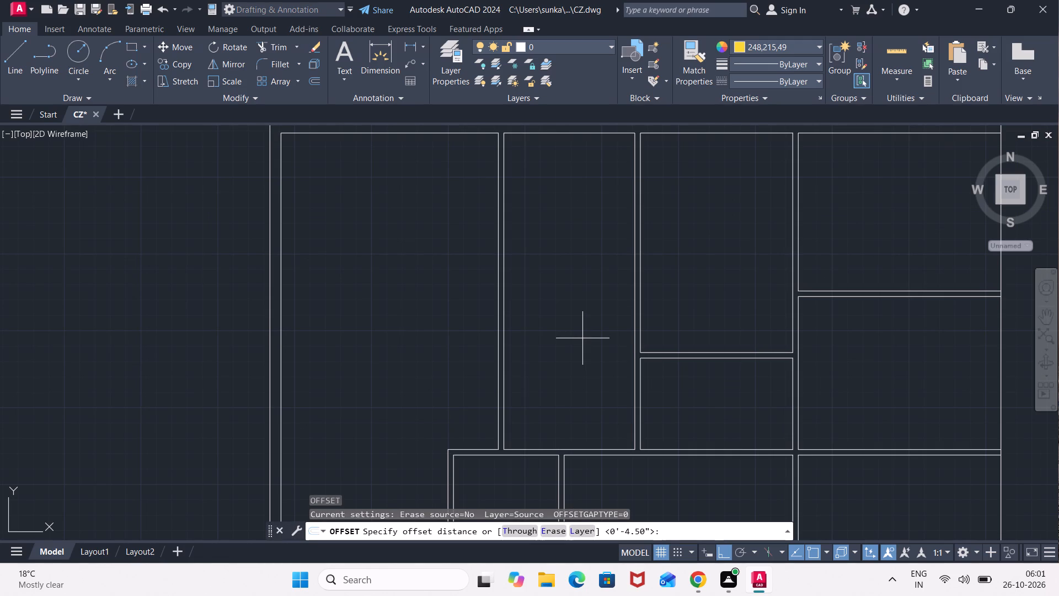
pyautogui.write("6'")
pyautogui.press('Return')
pyautogui.moveTo(579, 188); pyautogui.dragTo(577, 260, button='middle')
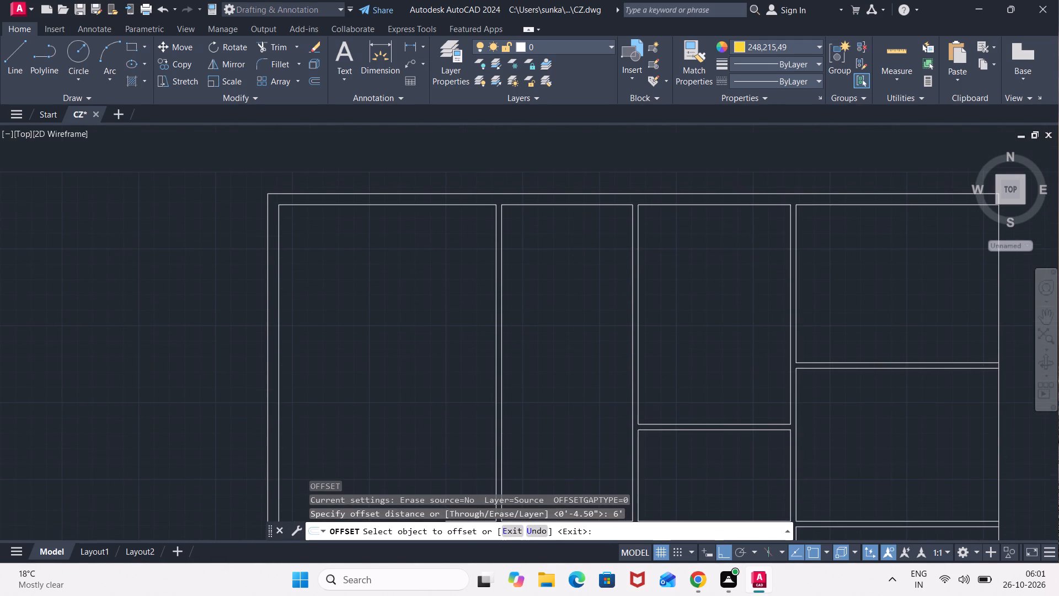
pyautogui.click(591, 206)
pyautogui.click(575, 283)
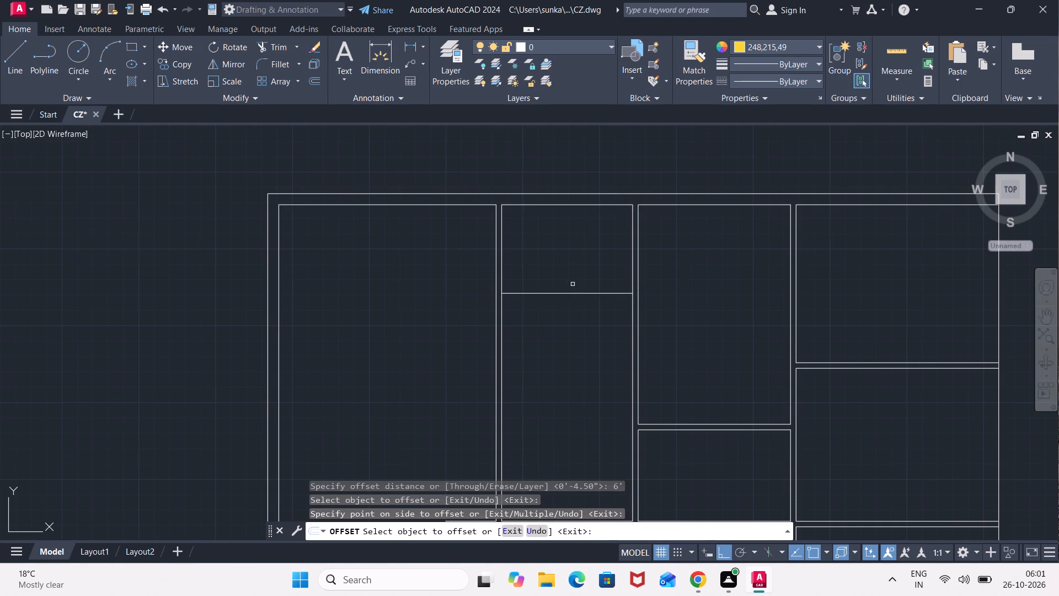
# Offset the new horizontal line in the narrow northern room 4.5" south to form the partition's second face.
pyautogui.press('space')
pyautogui.press('space')
pyautogui.write('4.5')
pyautogui.hotkey('shift', '"')
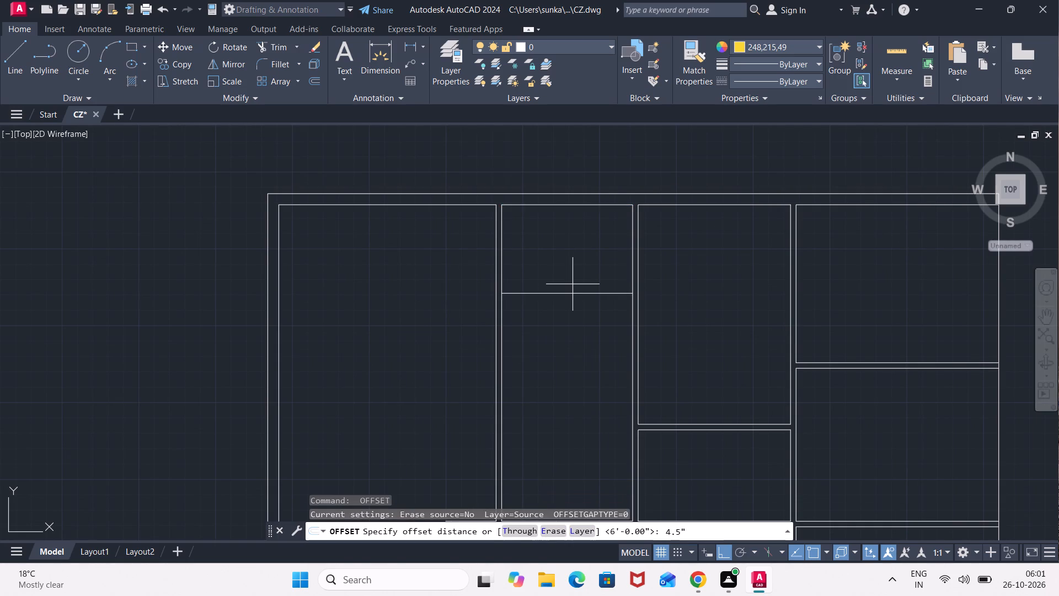
pyautogui.press('Return')
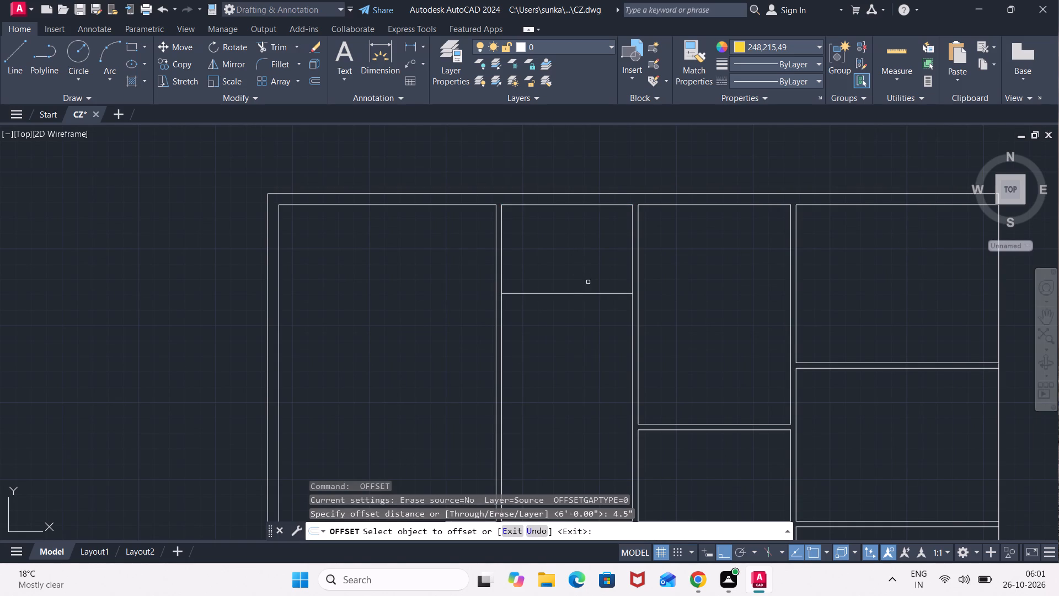
pyautogui.click(590, 294)
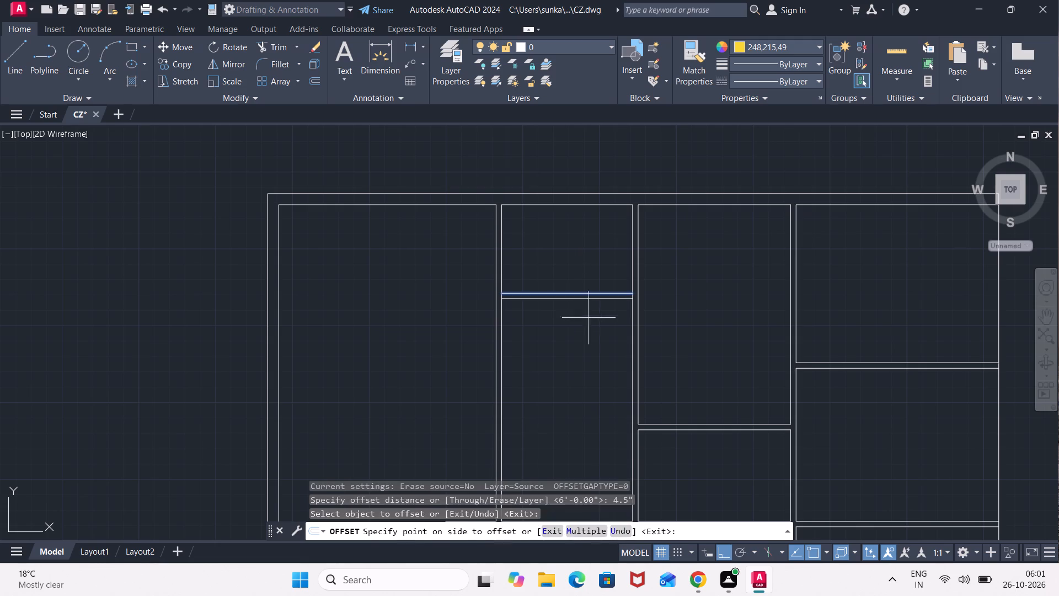
pyautogui.click(586, 333)
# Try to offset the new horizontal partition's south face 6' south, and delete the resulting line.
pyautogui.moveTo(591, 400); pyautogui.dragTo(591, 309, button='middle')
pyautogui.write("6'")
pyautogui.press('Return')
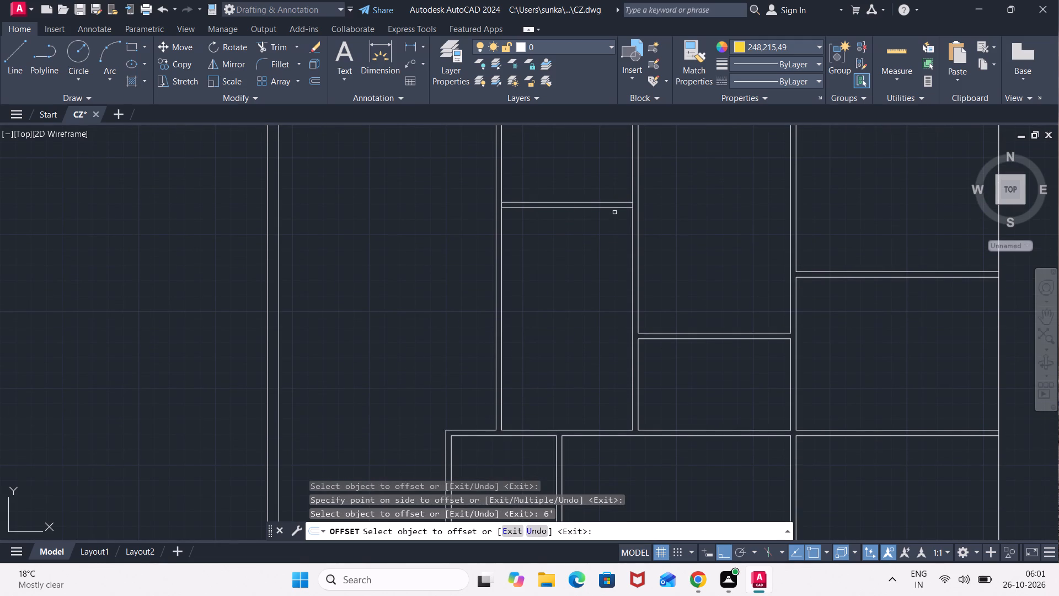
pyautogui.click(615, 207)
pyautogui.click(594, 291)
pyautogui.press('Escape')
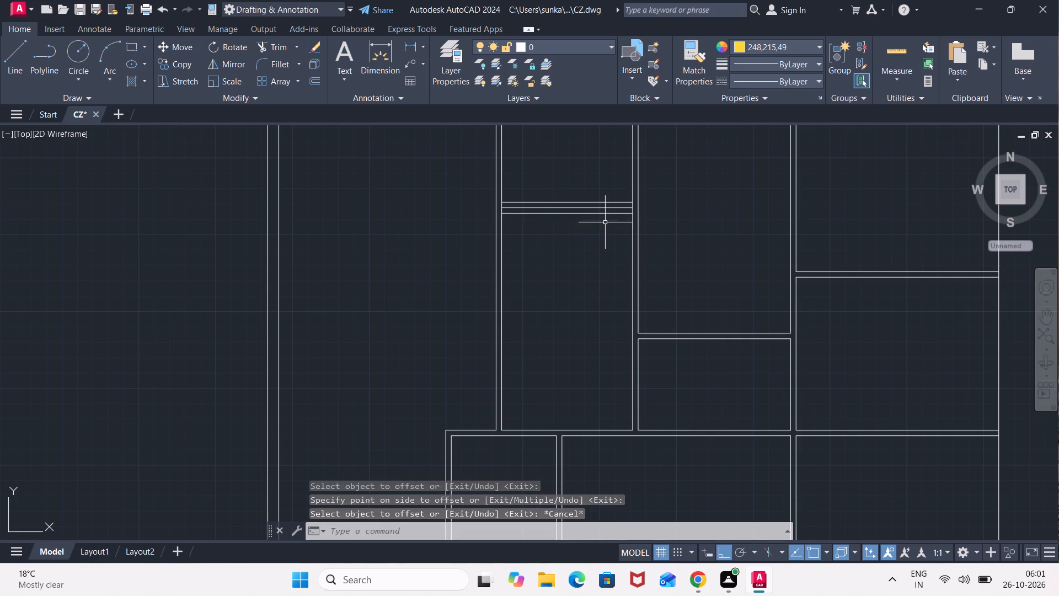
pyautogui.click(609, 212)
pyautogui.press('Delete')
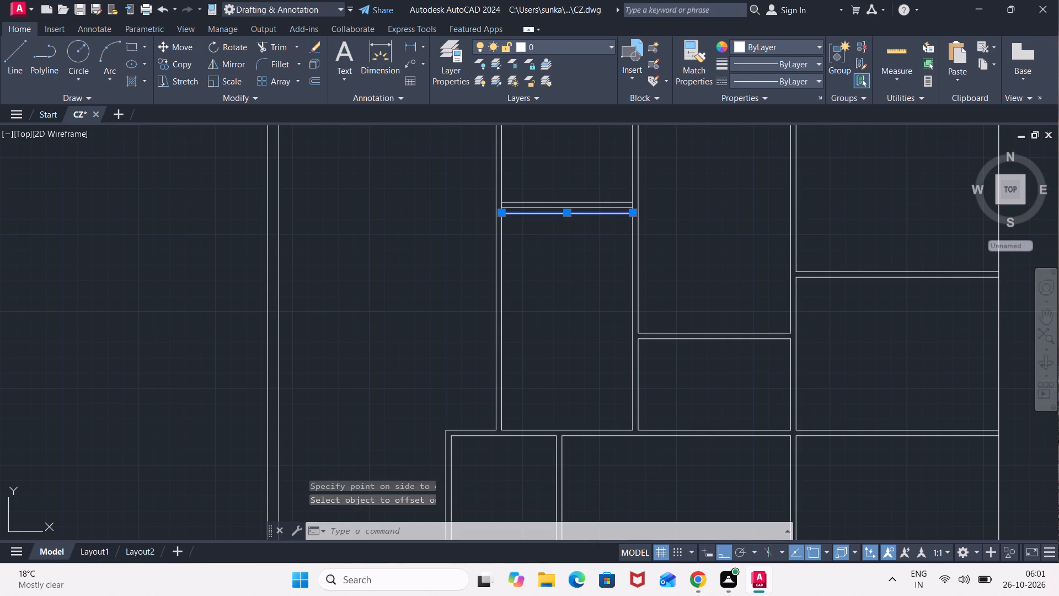
# Offset the south face of the narrow northern room's new horizontal partition 6' south.
pyautogui.press('o')
pyautogui.press('Return')
pyautogui.press('6')
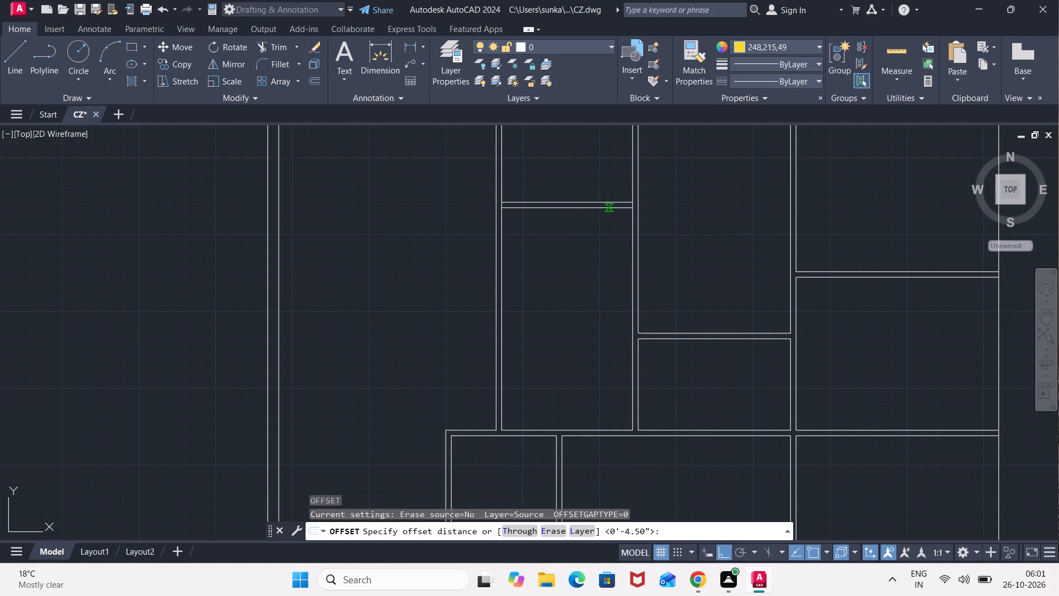
pyautogui.press("'")
pyautogui.press('Return')
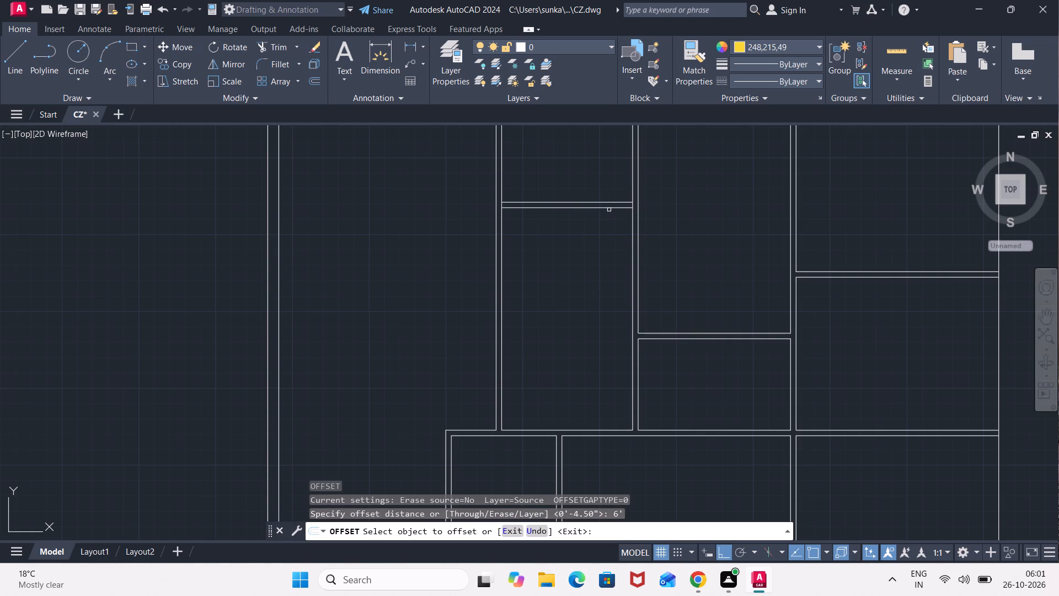
pyautogui.click(609, 209)
pyautogui.click(602, 280)
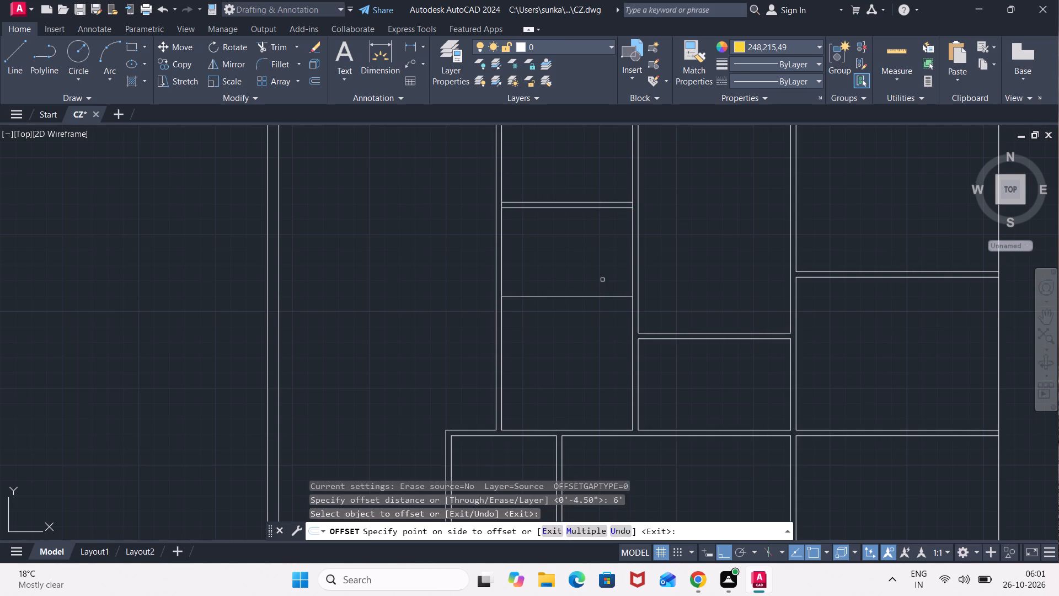
pyautogui.press('space')
# Measure the vertical distance along the narrow northern room's east wall from the adjacent partition's level up to the southern horizontal line.
pyautogui.scroll(2, 618, 318)
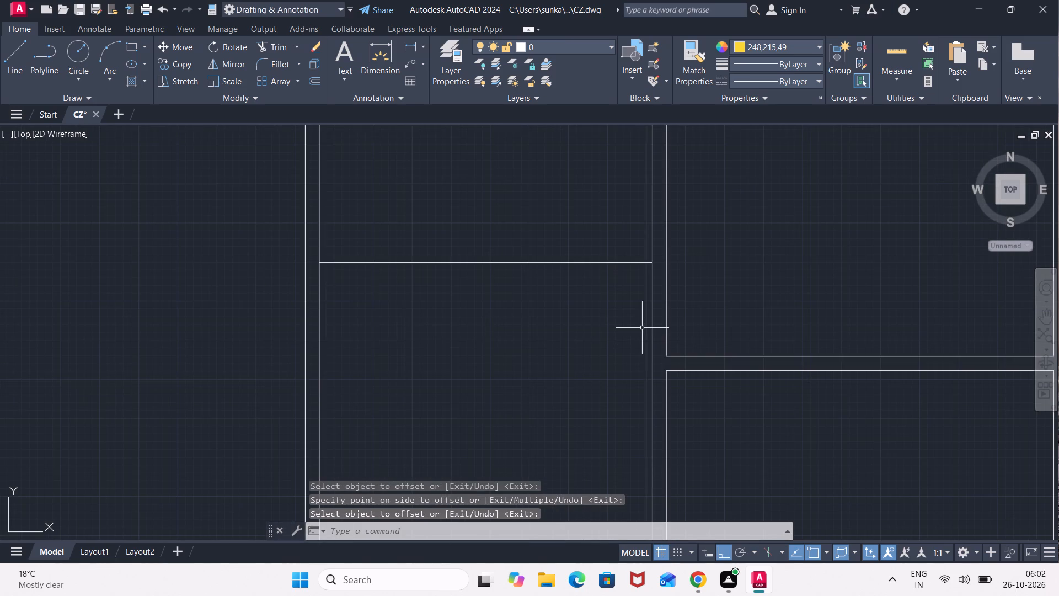
pyautogui.scroll(1, 637, 166)
pyautogui.scroll(-3, 536, 121)
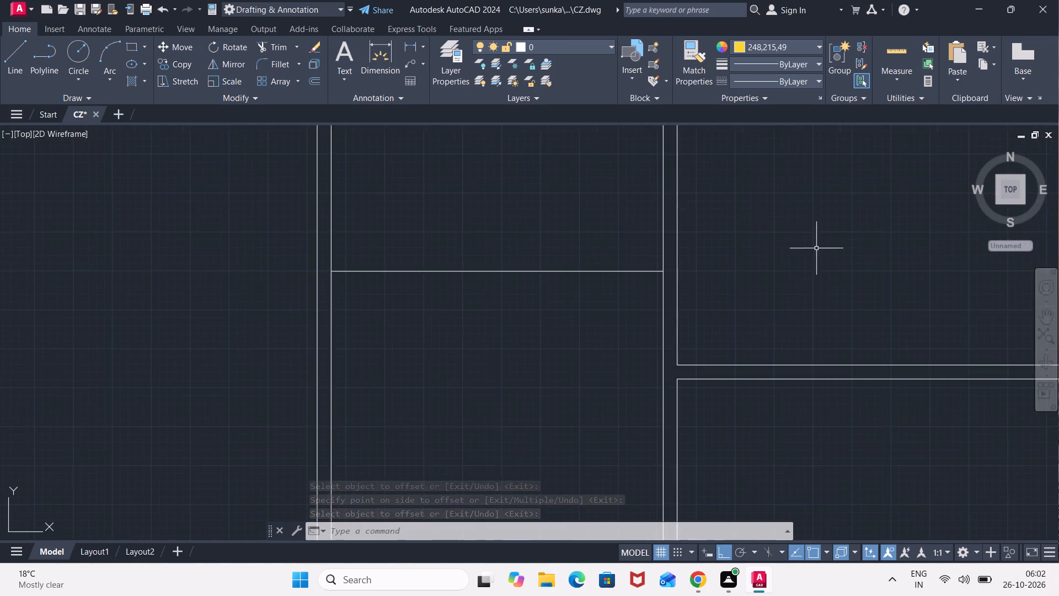
pyautogui.moveTo(835, 263); pyautogui.dragTo(947, 242, button='middle')
pyautogui.scroll(-2, 962, 294)
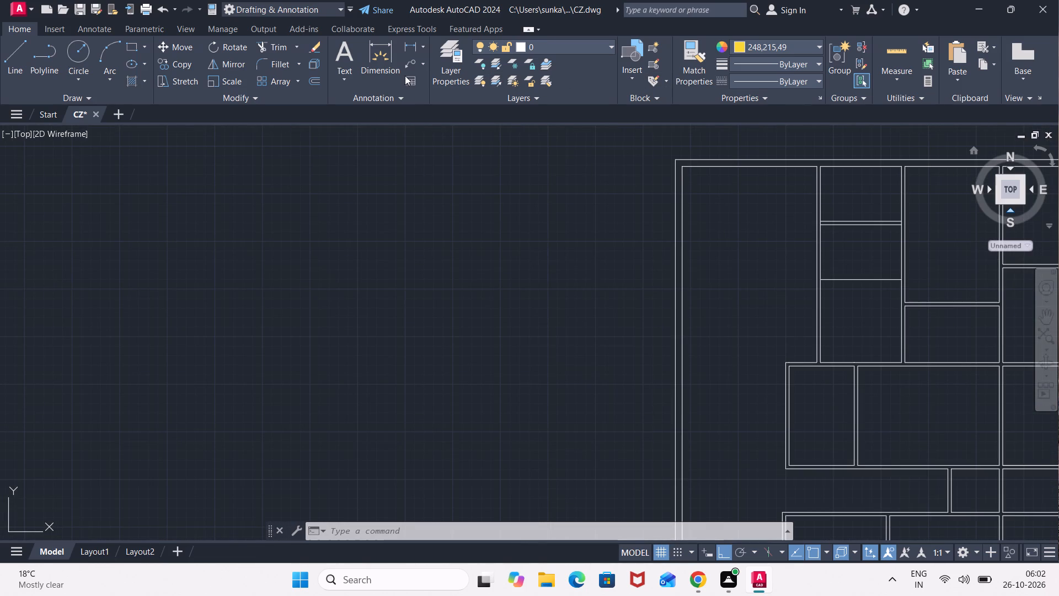
pyautogui.click(405, 49)
pyautogui.scroll(2, 930, 284)
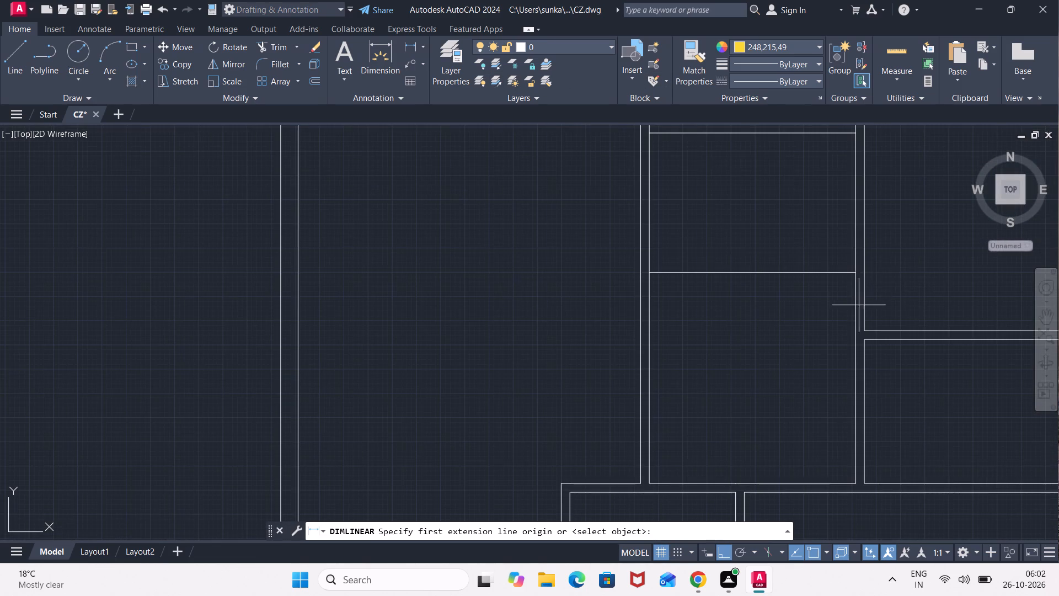
pyautogui.scroll(2, 857, 315)
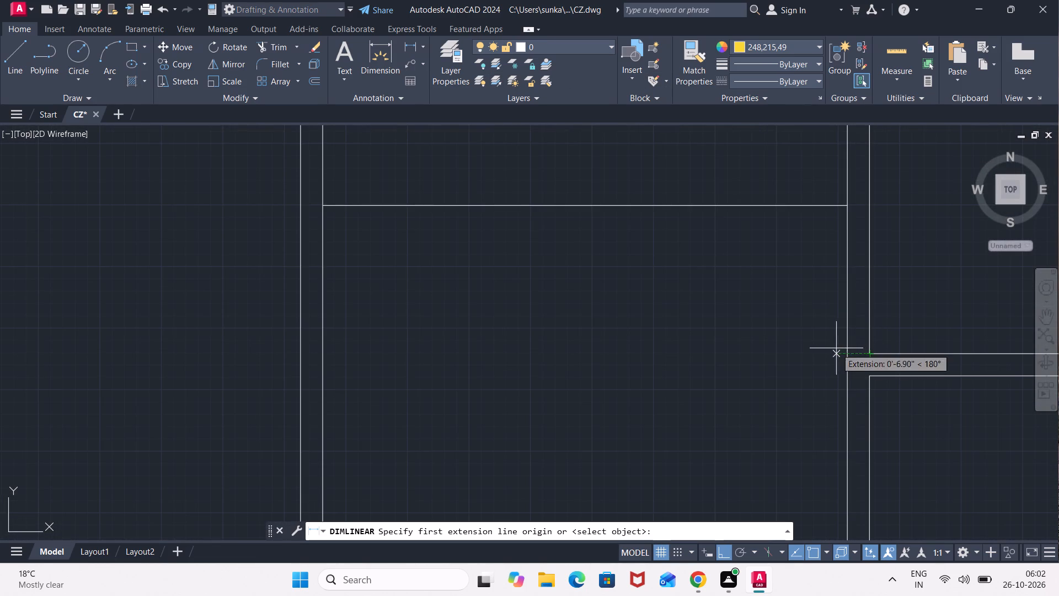
pyautogui.click(845, 352)
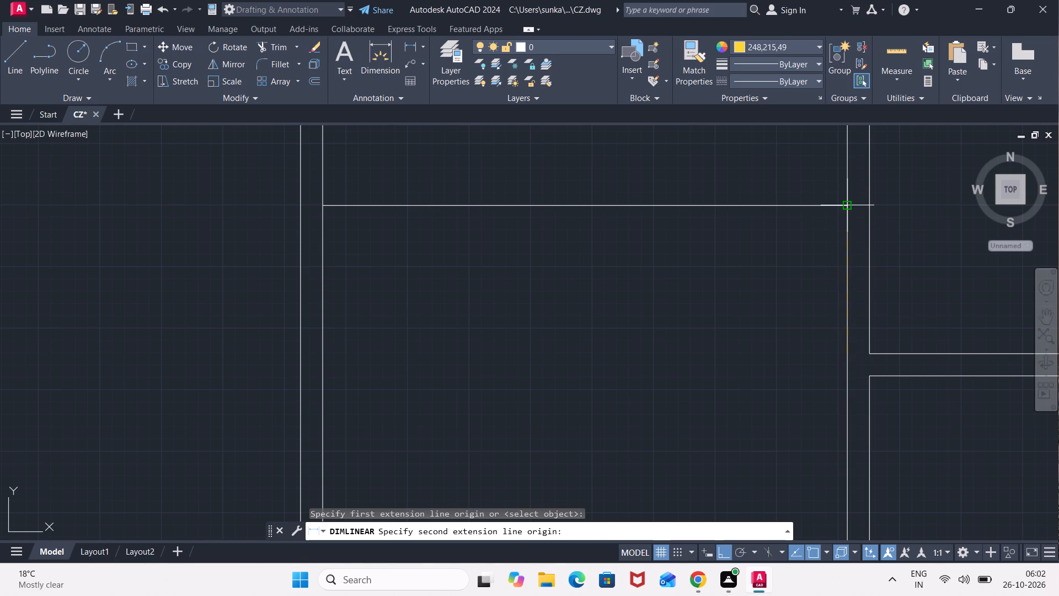
pyautogui.click(847, 205)
pyautogui.press('Escape')
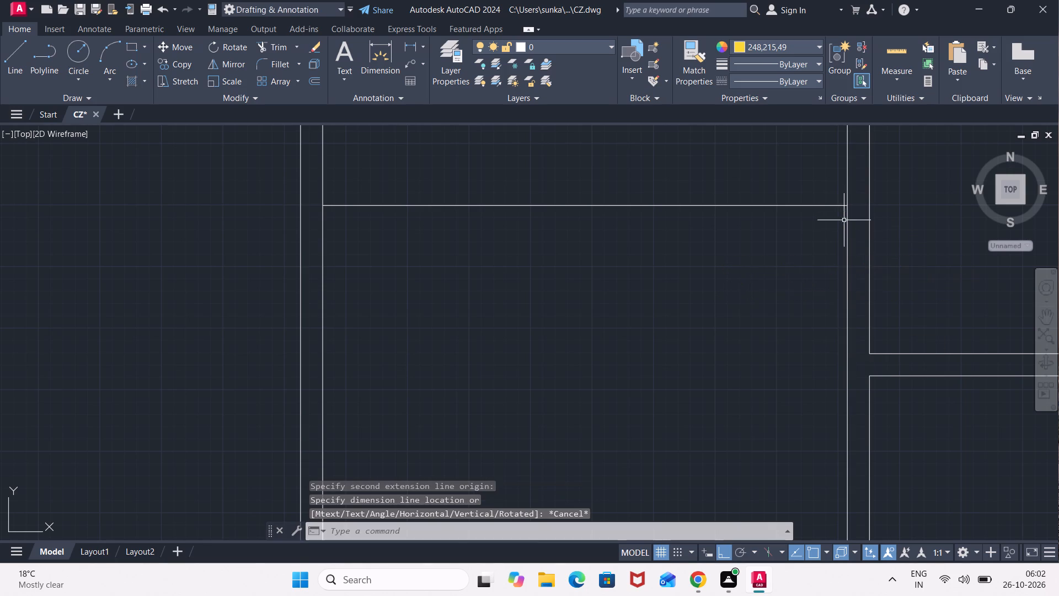
# Delete the south face of the narrow northern room's double-line horizontal partition.
pyautogui.scroll(-2, 854, 255)
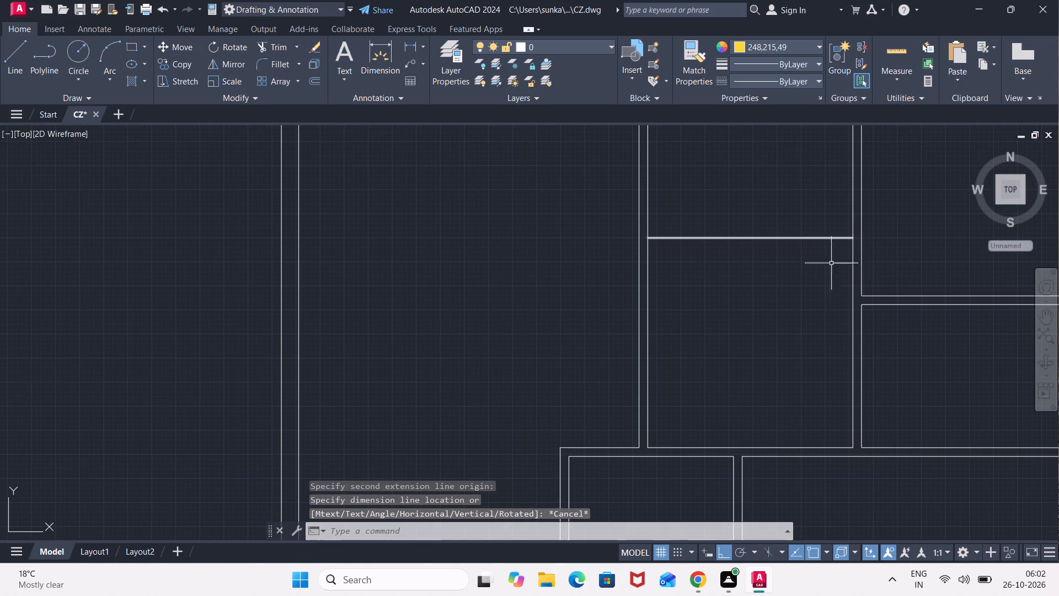
pyautogui.scroll(-1, 827, 281)
pyautogui.moveTo(827, 281); pyautogui.dragTo(732, 384, button='middle')
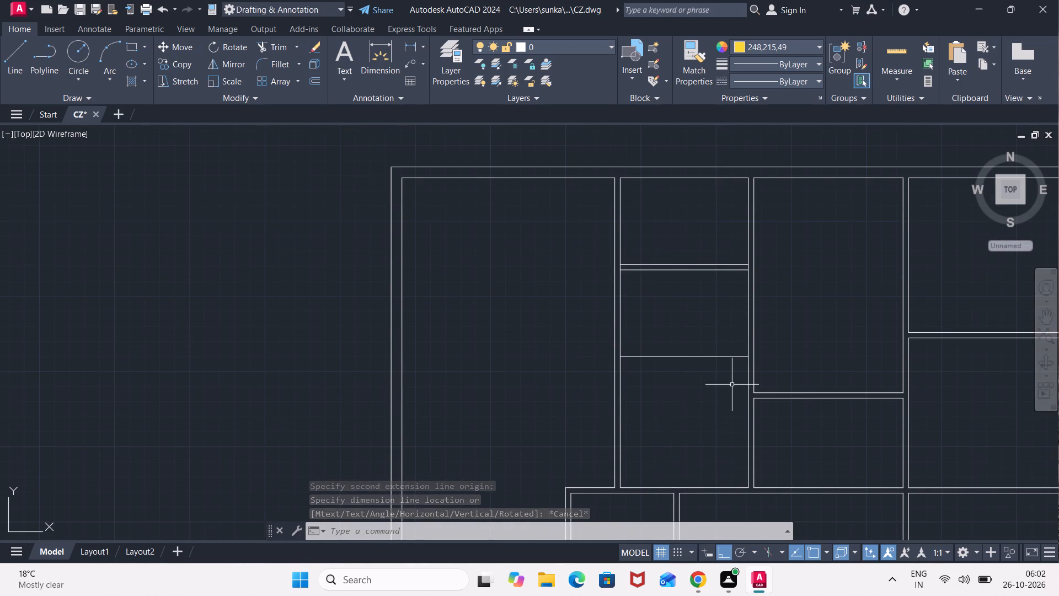
pyautogui.click(674, 268)
pyautogui.press('Delete')
# Offset the partition's remaining horizontal line 4.5" north to form its other face.
pyautogui.press('o')
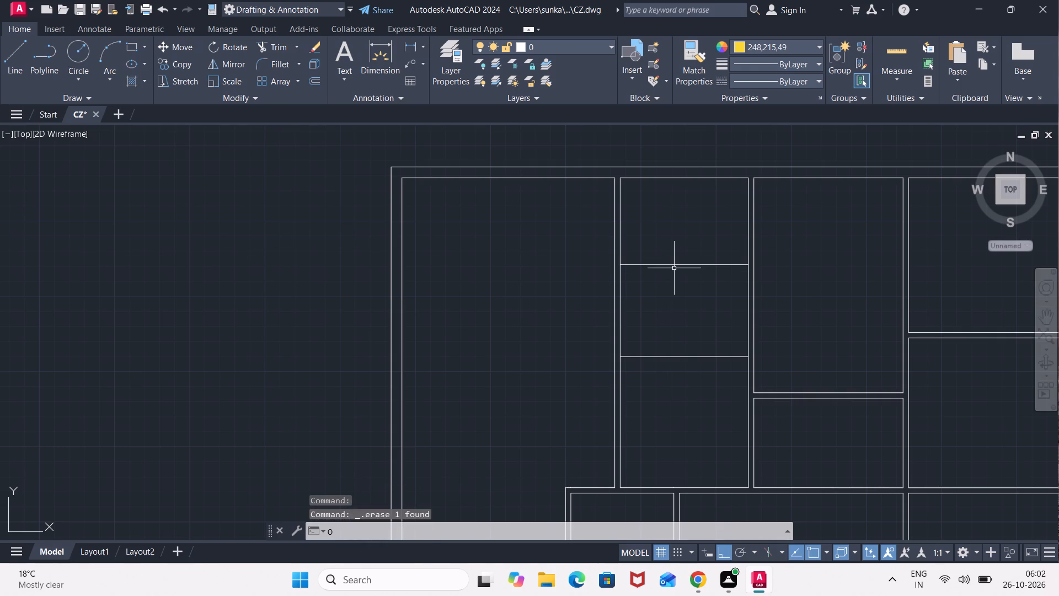
pyautogui.press('Return')
pyautogui.write('4.5')
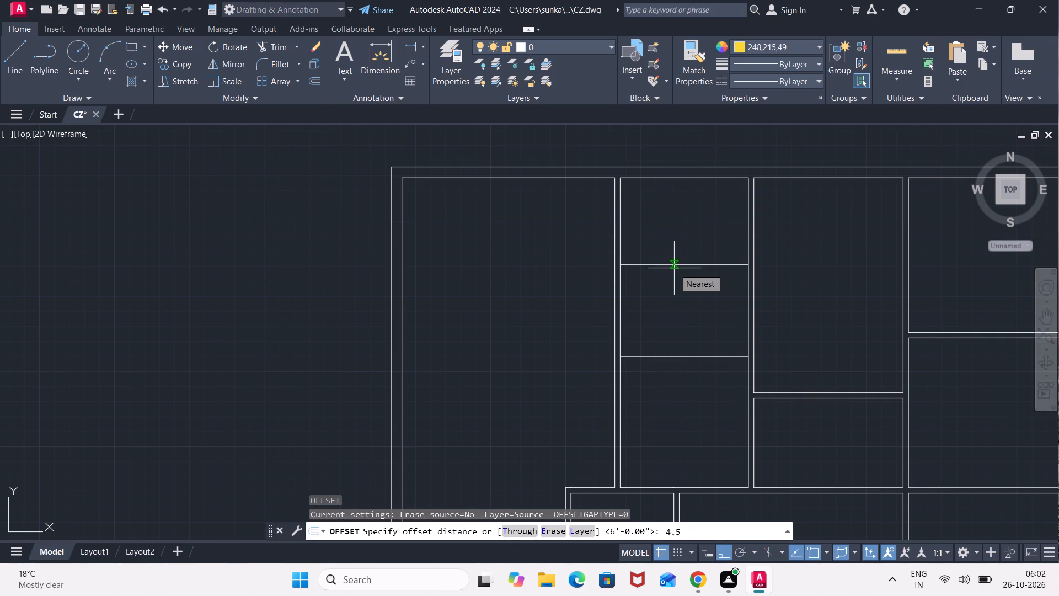
pyautogui.hotkey('shift', '"')
pyautogui.press('Return')
pyautogui.click(676, 265)
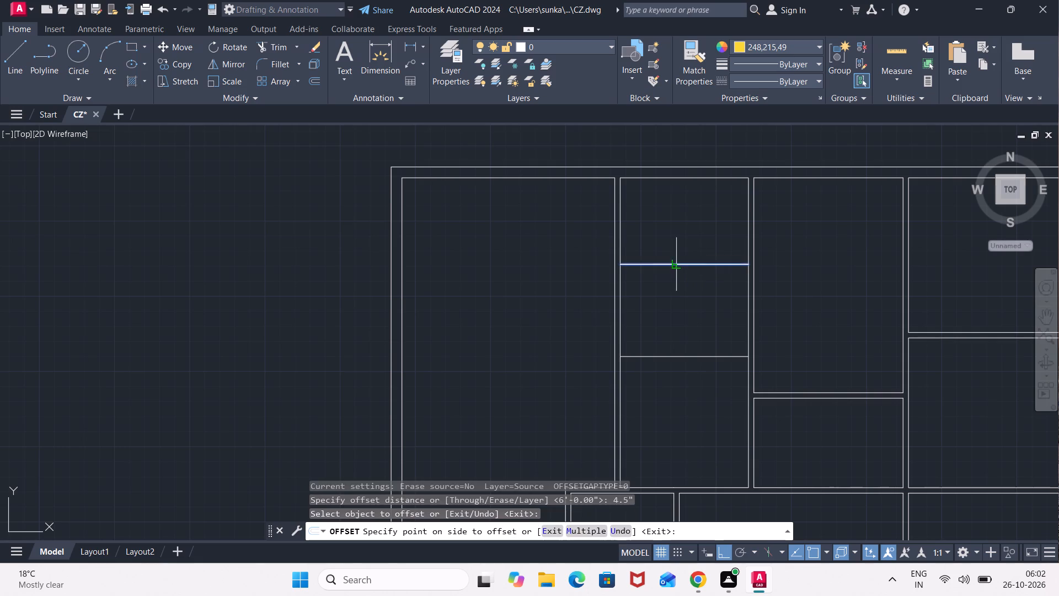
pyautogui.click(675, 244)
pyautogui.press('Escape')
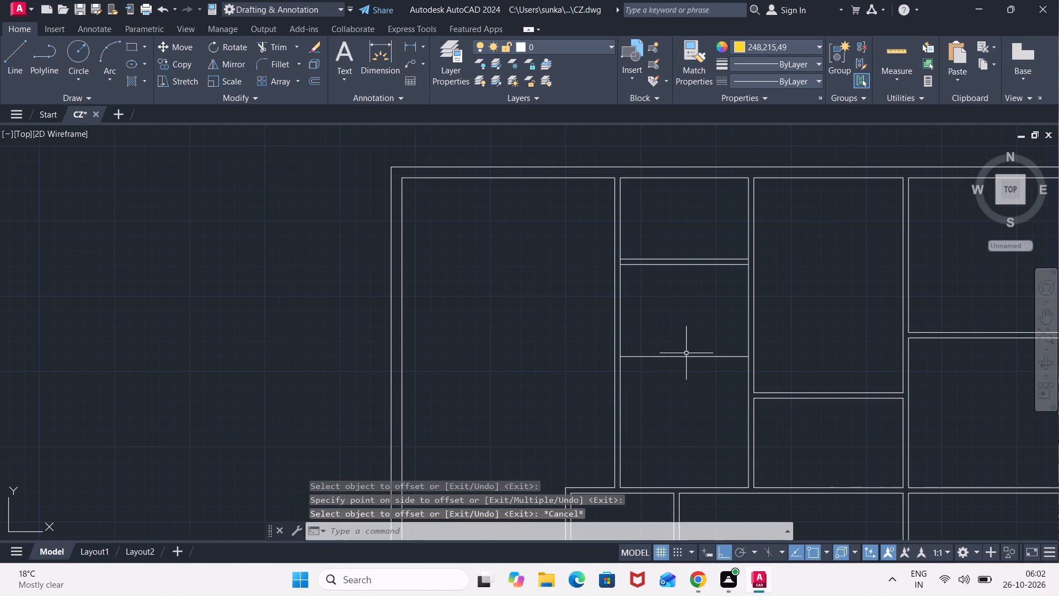
# Delete the single horizontal line south of the partition in the narrow northern room.
pyautogui.click(688, 356)
pyautogui.press('Delete')
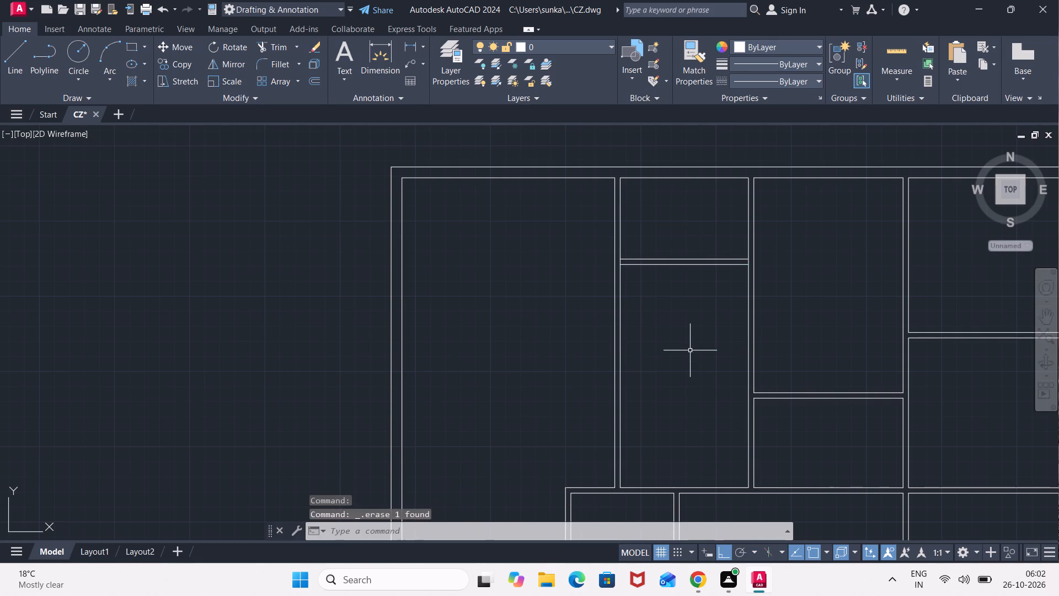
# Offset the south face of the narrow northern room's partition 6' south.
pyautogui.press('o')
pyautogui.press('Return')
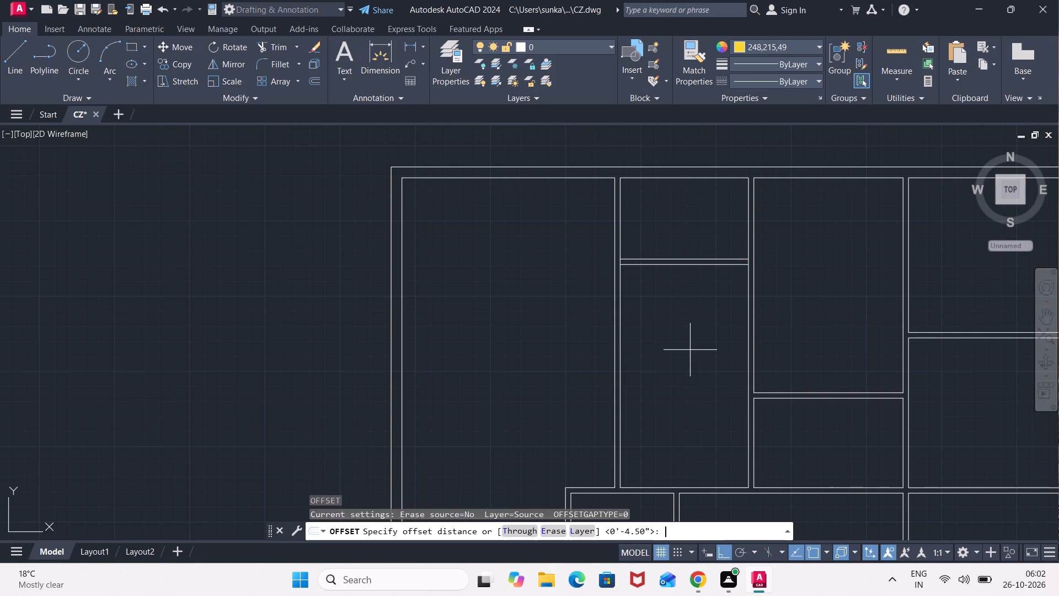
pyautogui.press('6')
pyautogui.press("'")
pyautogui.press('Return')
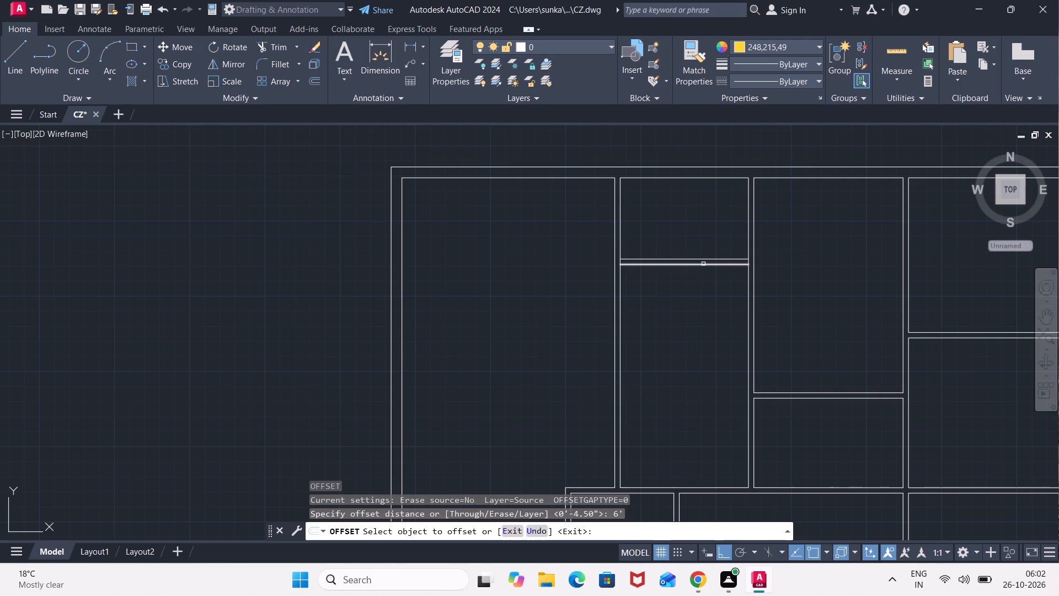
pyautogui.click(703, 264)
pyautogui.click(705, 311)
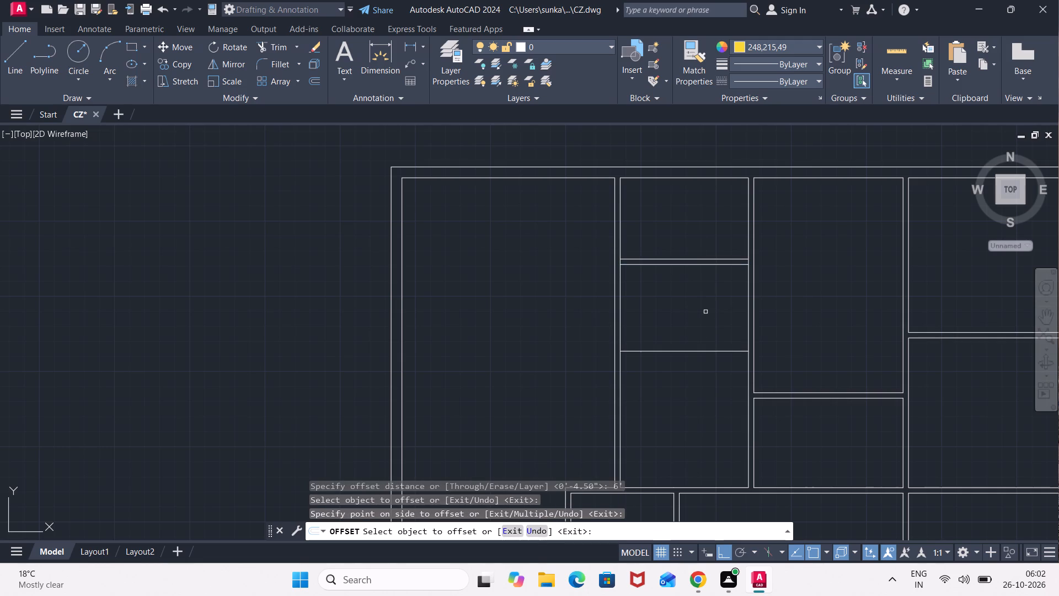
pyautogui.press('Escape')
# Measure the vertical distance along the narrow room's east wall from the adjacent partition's north face level to the new horizontal line.
pyautogui.scroll(2, 748, 379)
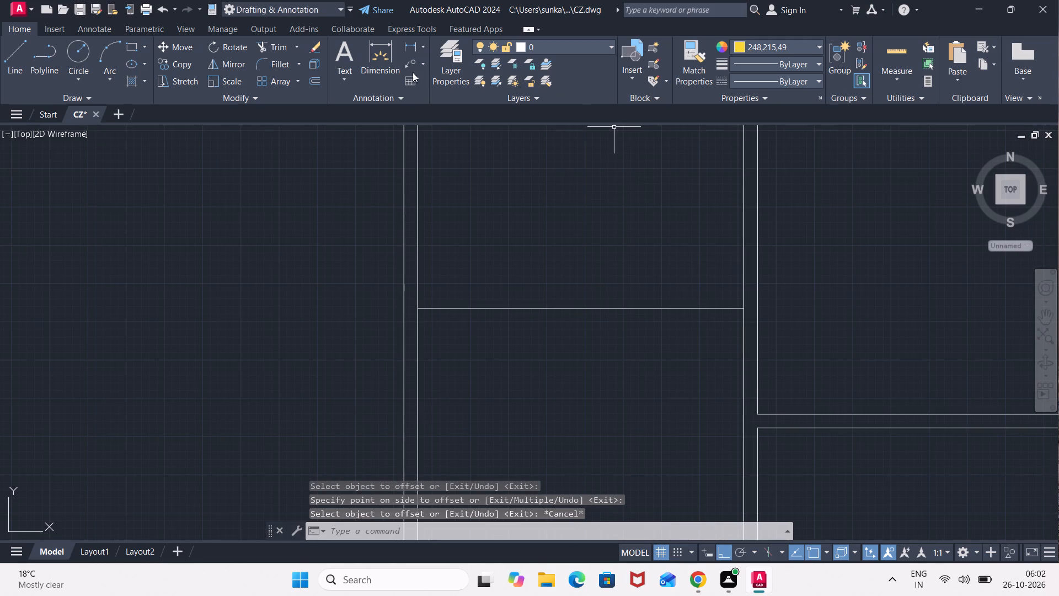
pyautogui.click(405, 49)
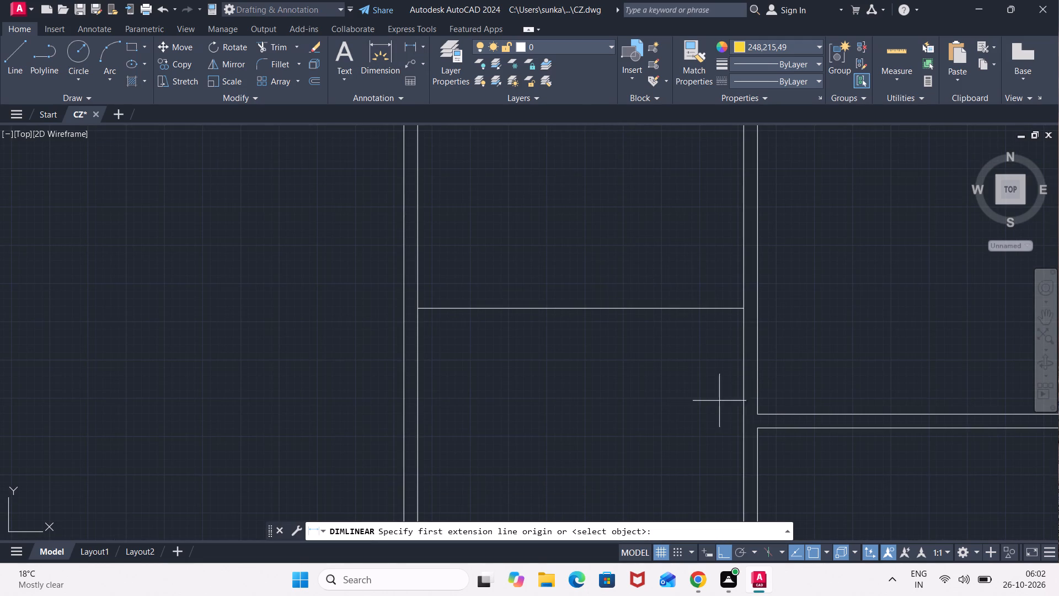
pyautogui.click(744, 412)
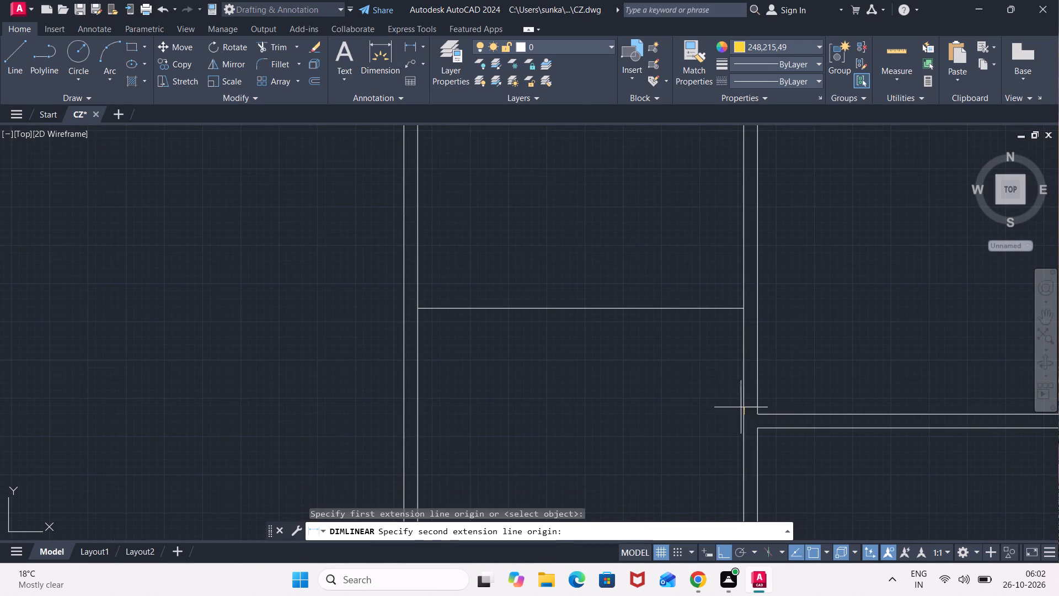
pyautogui.click(745, 304)
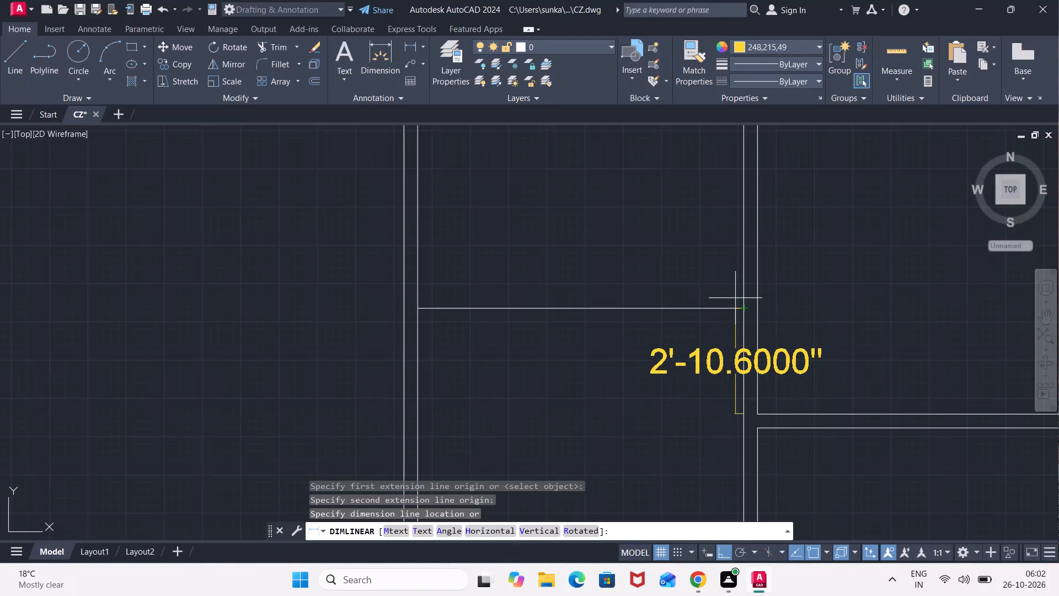
pyautogui.press('Escape')
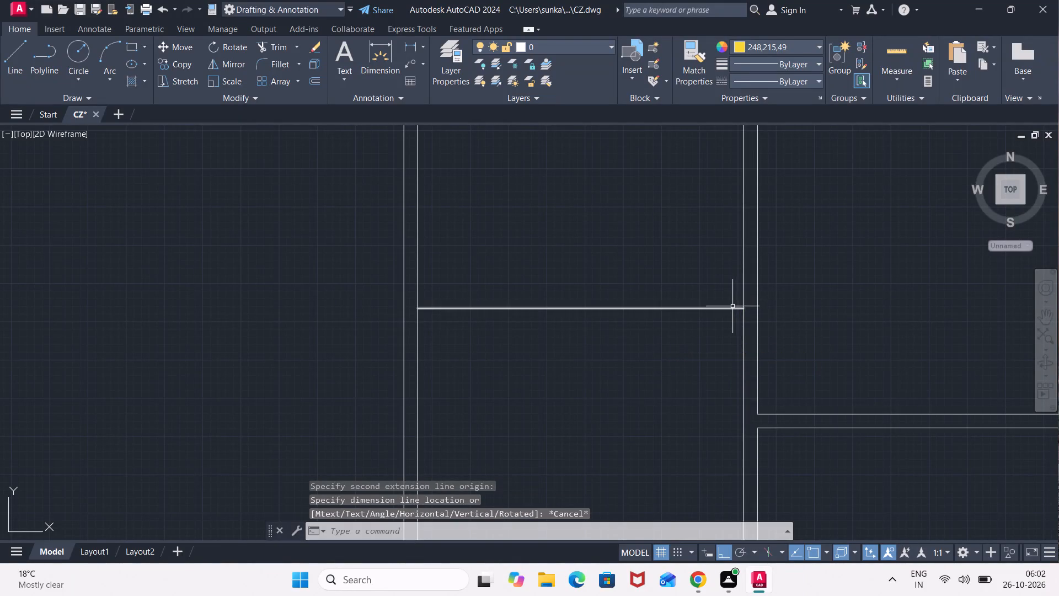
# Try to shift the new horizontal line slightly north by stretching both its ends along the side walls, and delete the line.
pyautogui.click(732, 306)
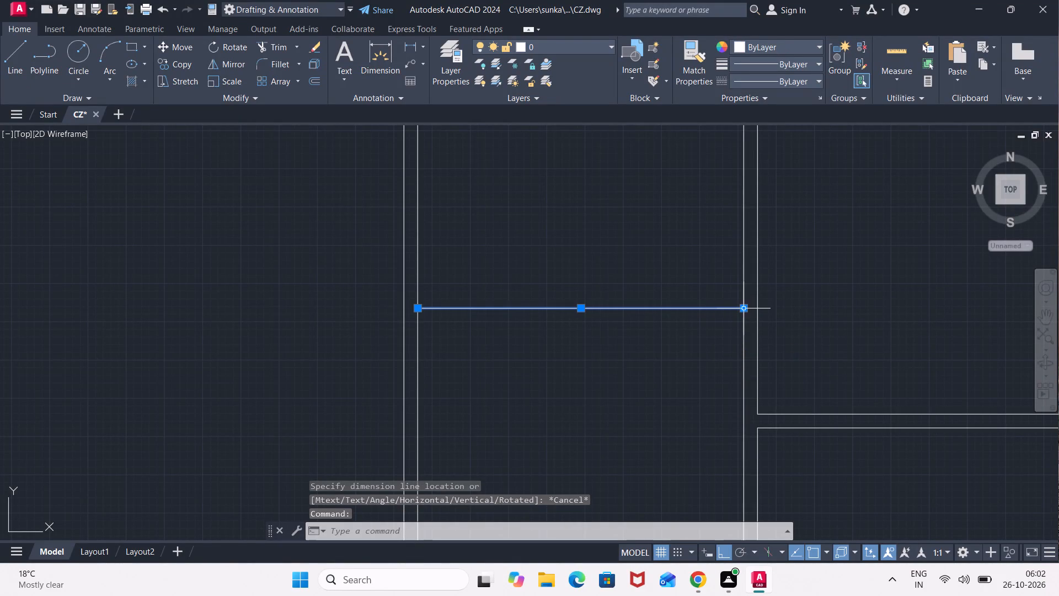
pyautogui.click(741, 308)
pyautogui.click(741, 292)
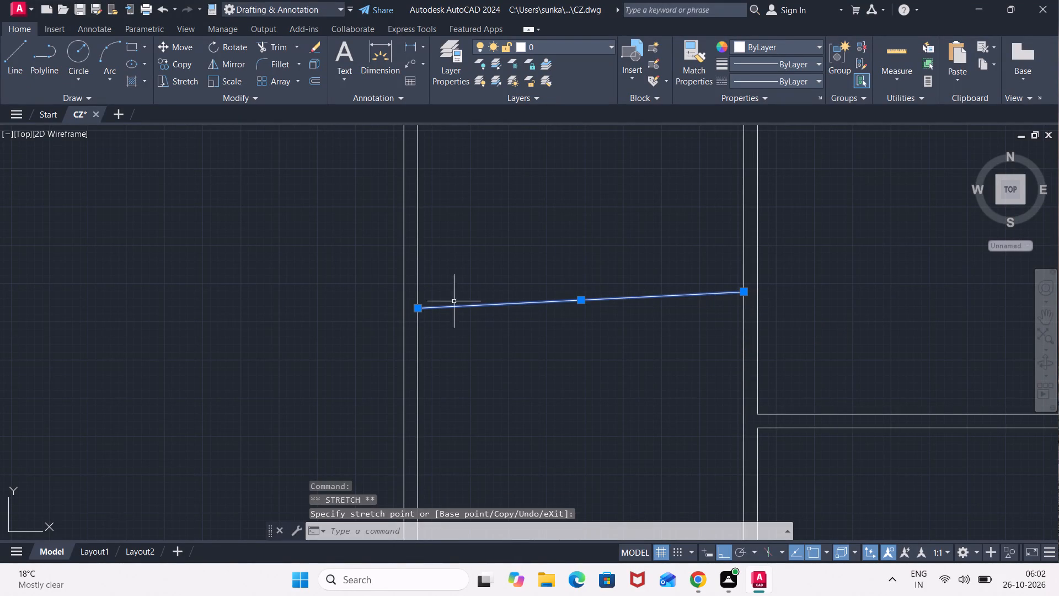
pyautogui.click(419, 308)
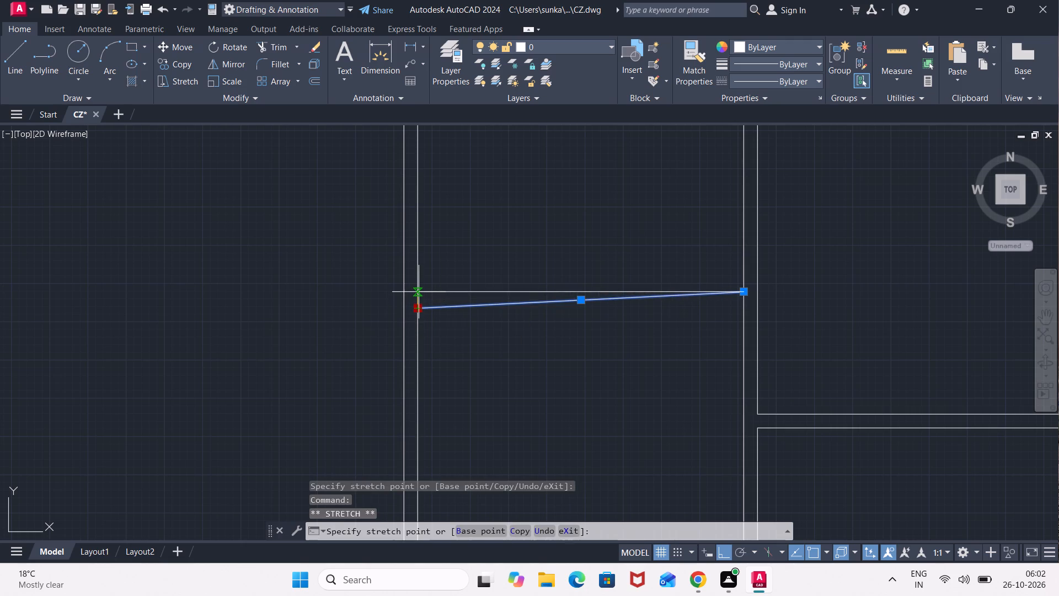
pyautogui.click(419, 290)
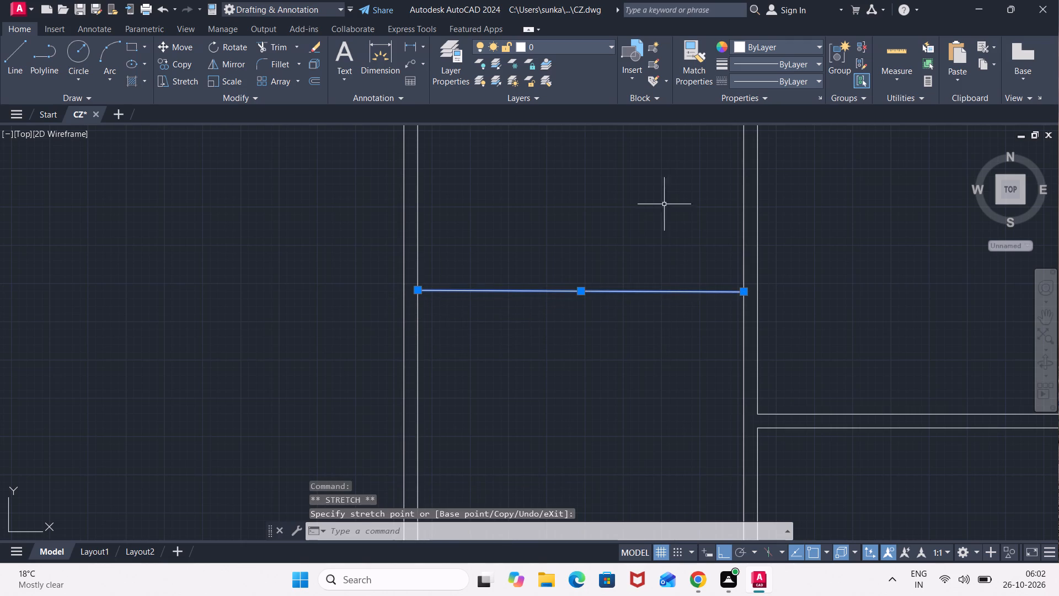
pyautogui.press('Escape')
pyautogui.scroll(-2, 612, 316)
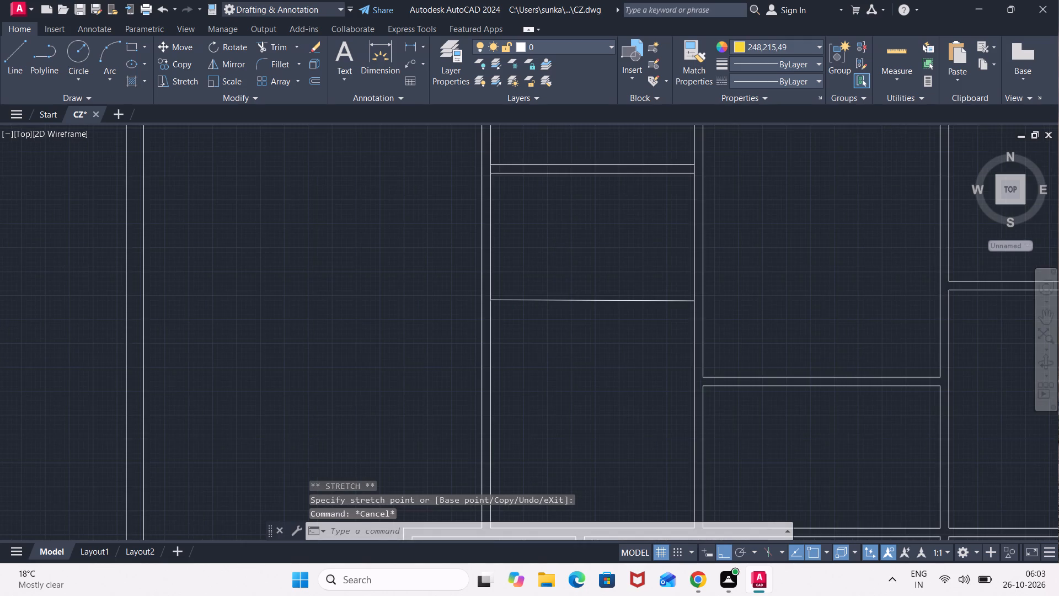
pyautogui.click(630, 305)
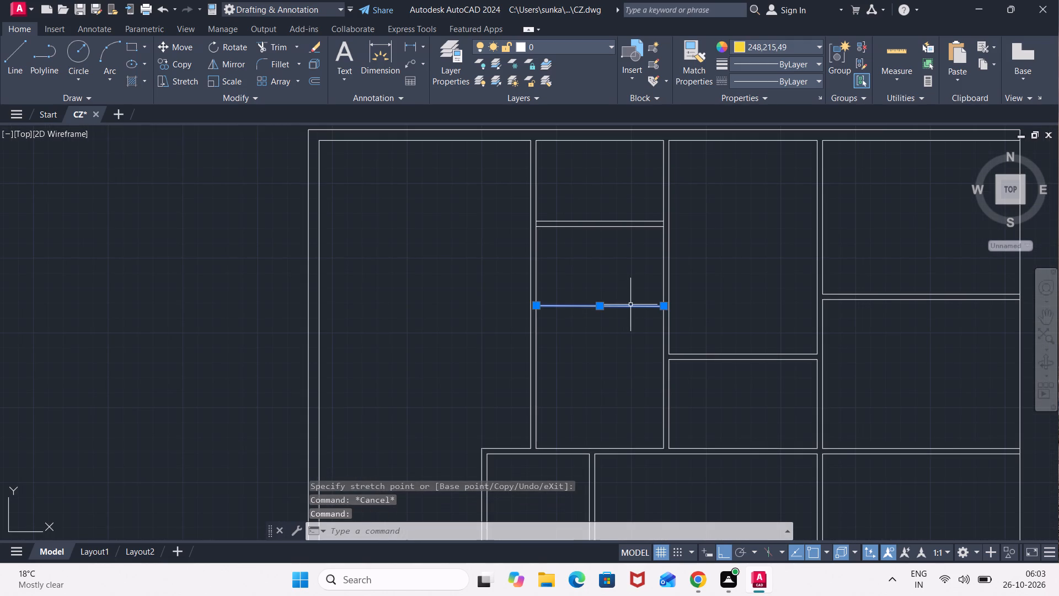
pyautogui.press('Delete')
# Draw a 3' vertical line north along the narrow northern room's east wall, starting near the adjacent partition's north face.
pyautogui.press('l')
pyautogui.press('Return')
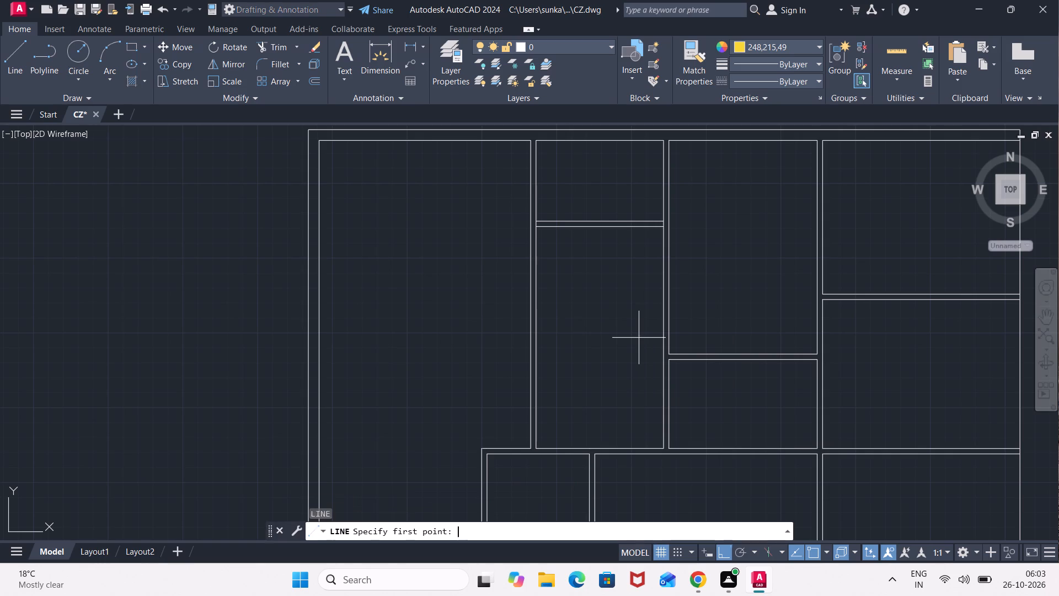
pyautogui.scroll(2, 656, 360)
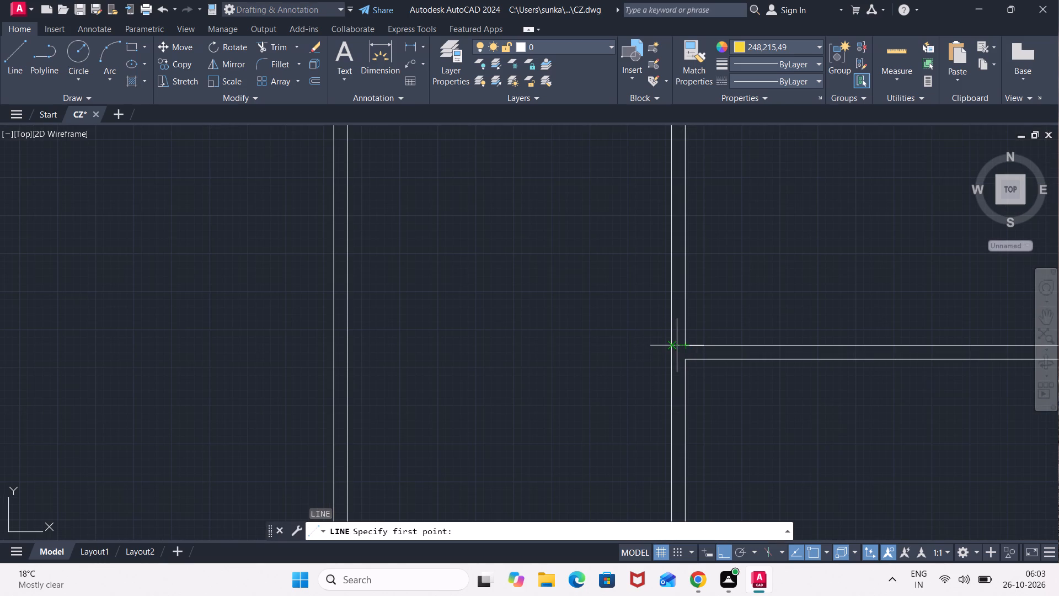
pyautogui.click(676, 338)
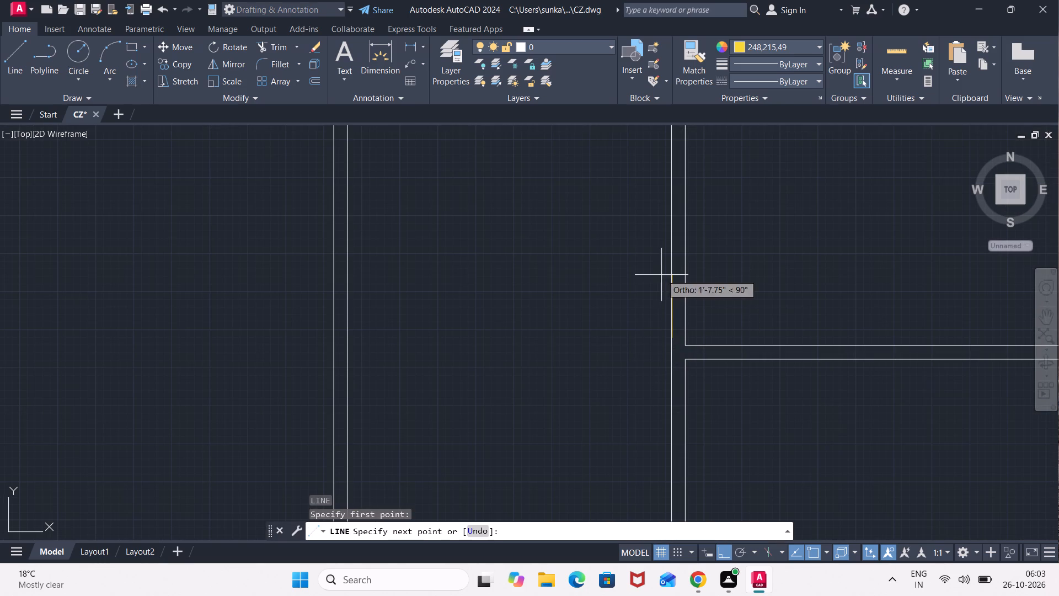
pyautogui.write("3'")
pyautogui.press('Return')
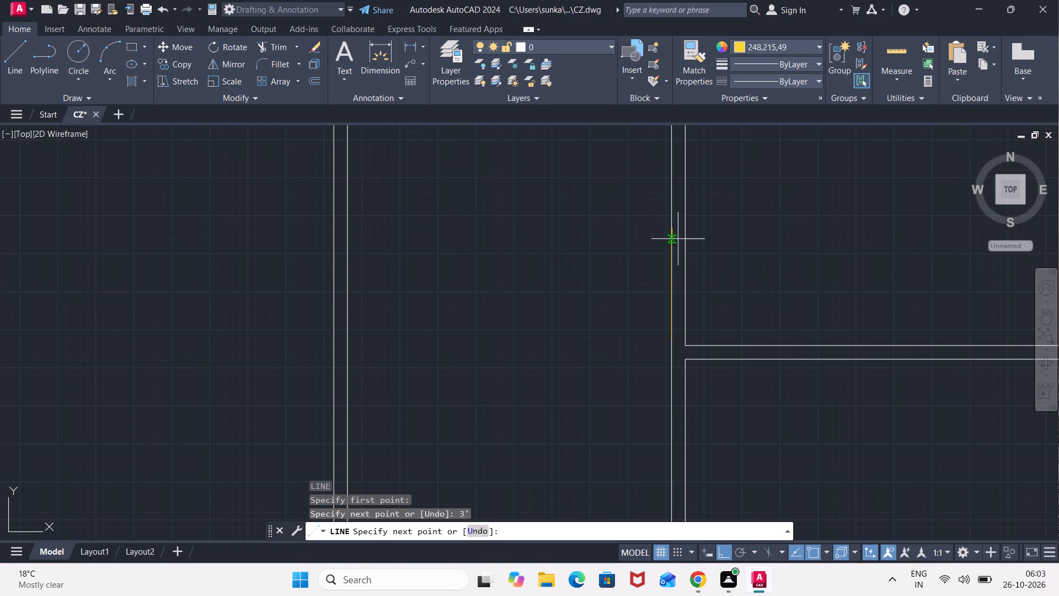
pyautogui.scroll(-2, 521, 229)
pyautogui.moveTo(521, 228); pyautogui.dragTo(521, 265, button='middle')
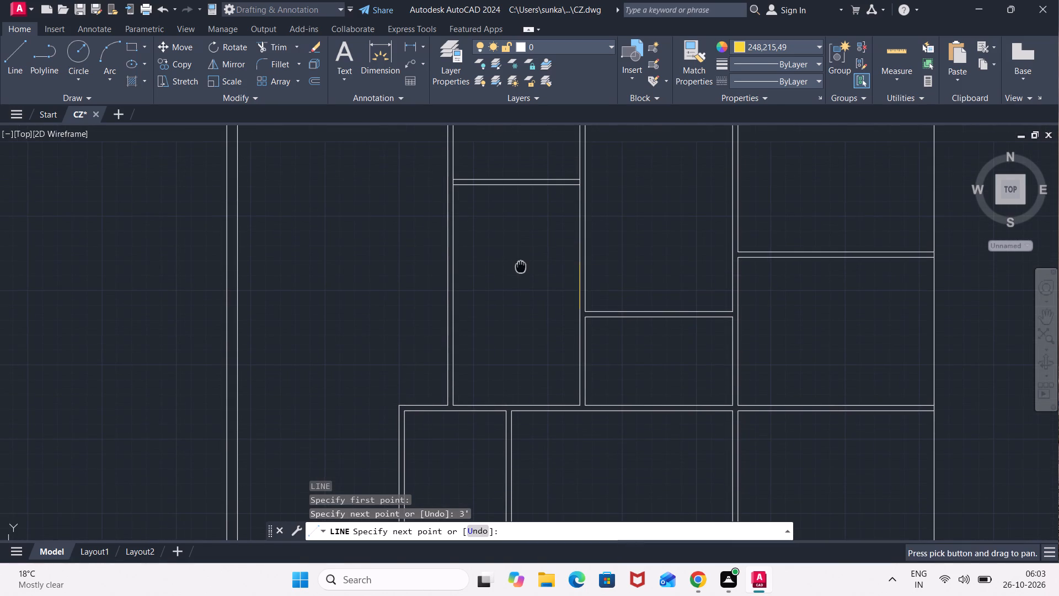
pyautogui.press('Escape')
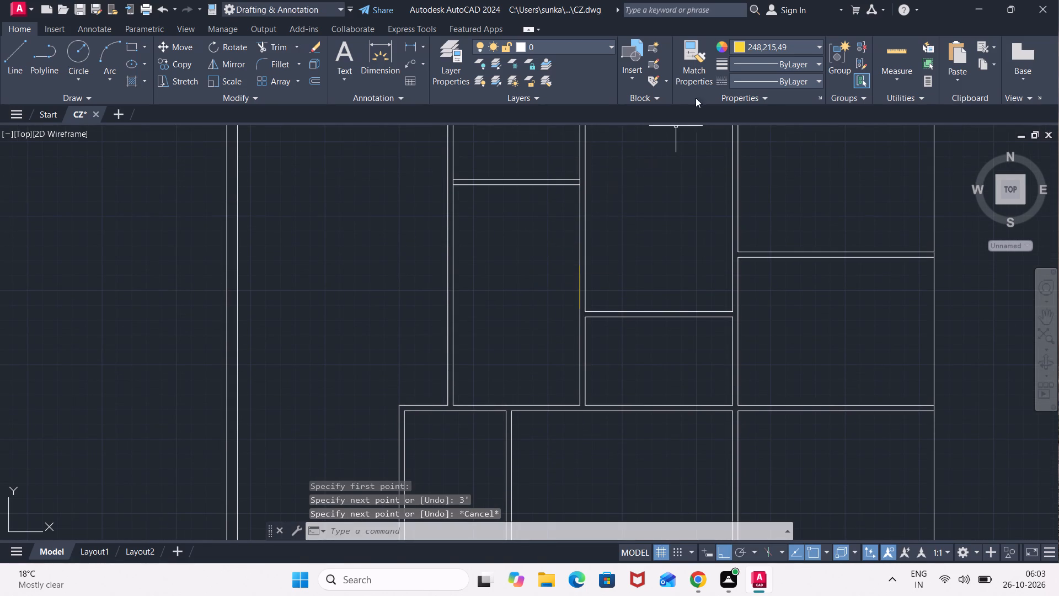
# With the object colour set to ByLayer, draw a horizontal line from the 3' line's north end across the narrow room to its west wall.
pyautogui.click(743, 48)
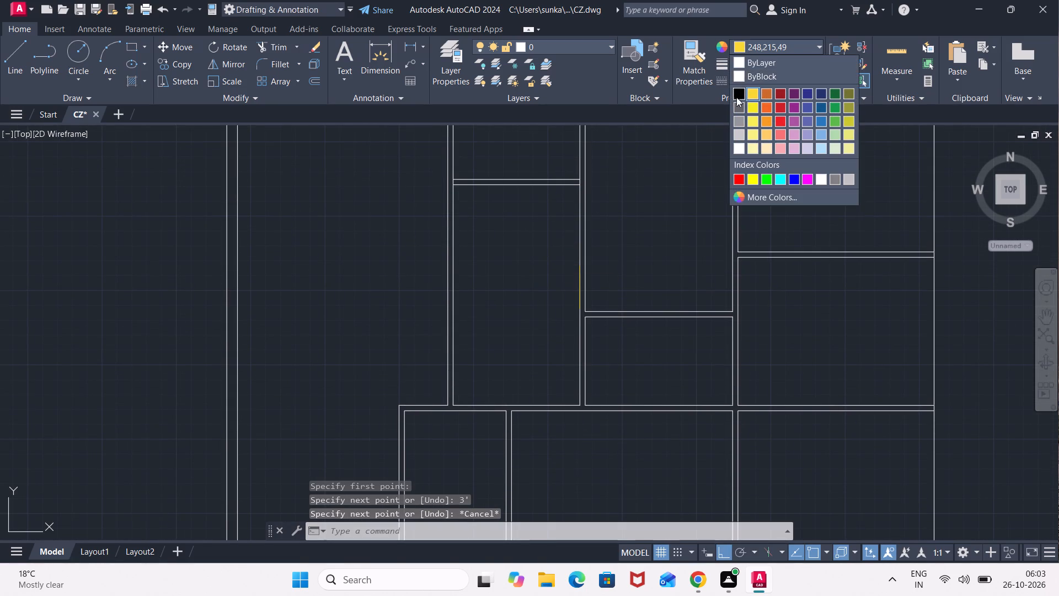
pyautogui.click(744, 60)
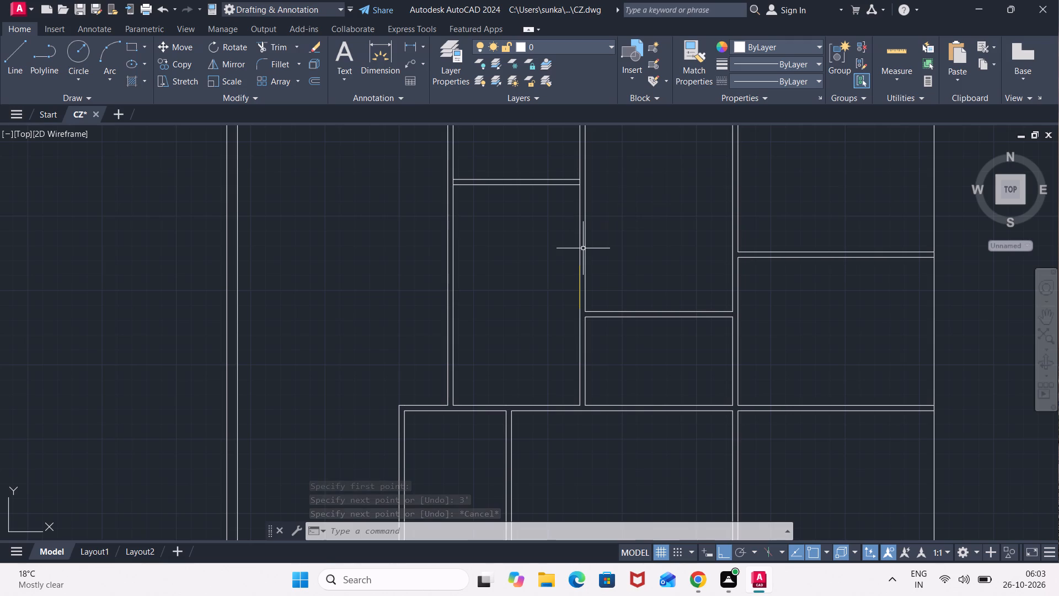
pyautogui.press('l')
pyautogui.press('Return')
pyautogui.scroll(2, 574, 268)
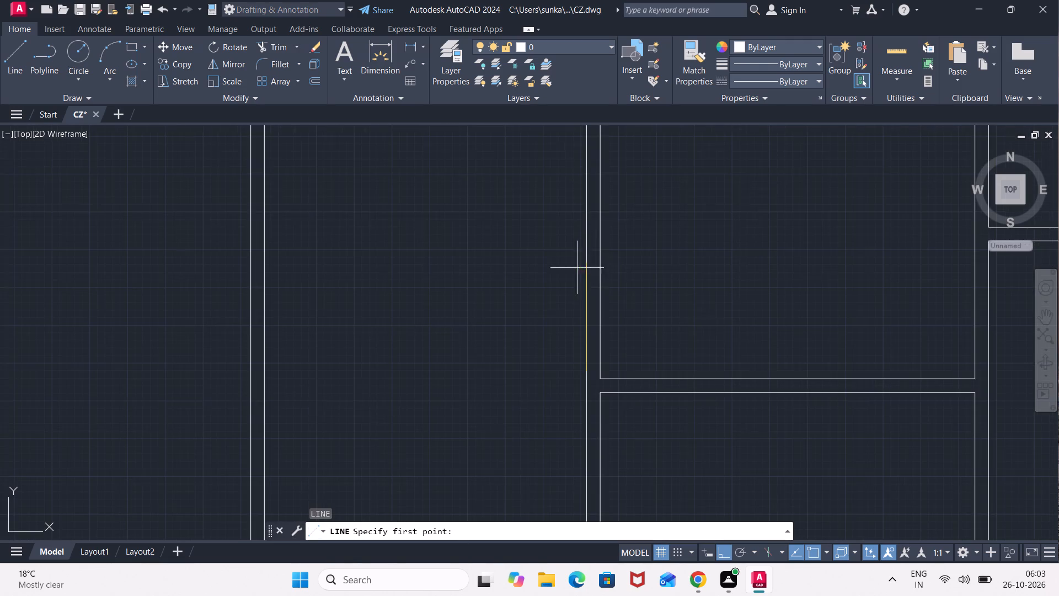
pyautogui.click(591, 260)
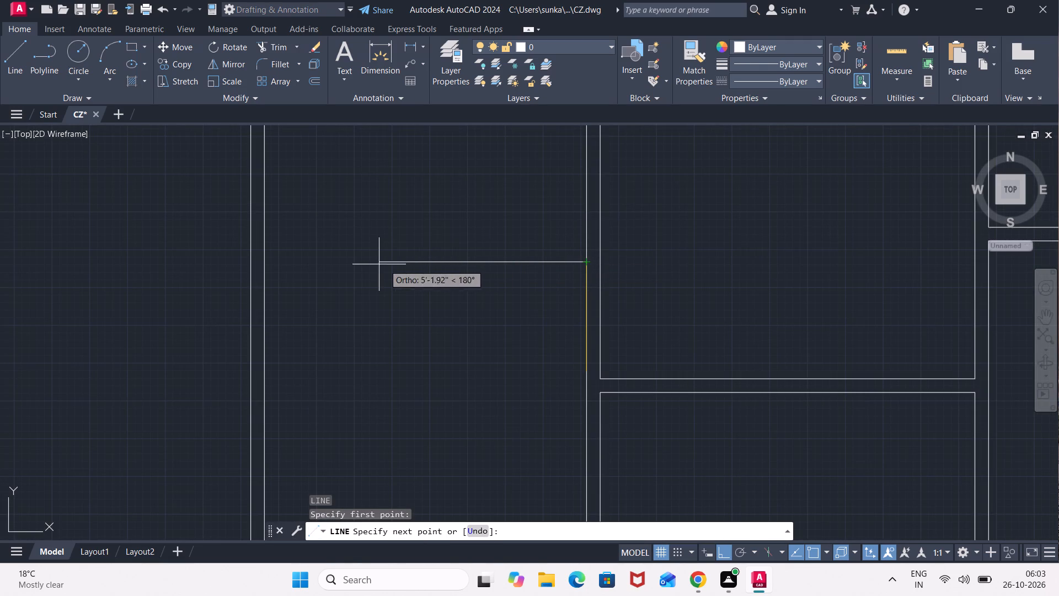
pyautogui.click(264, 266)
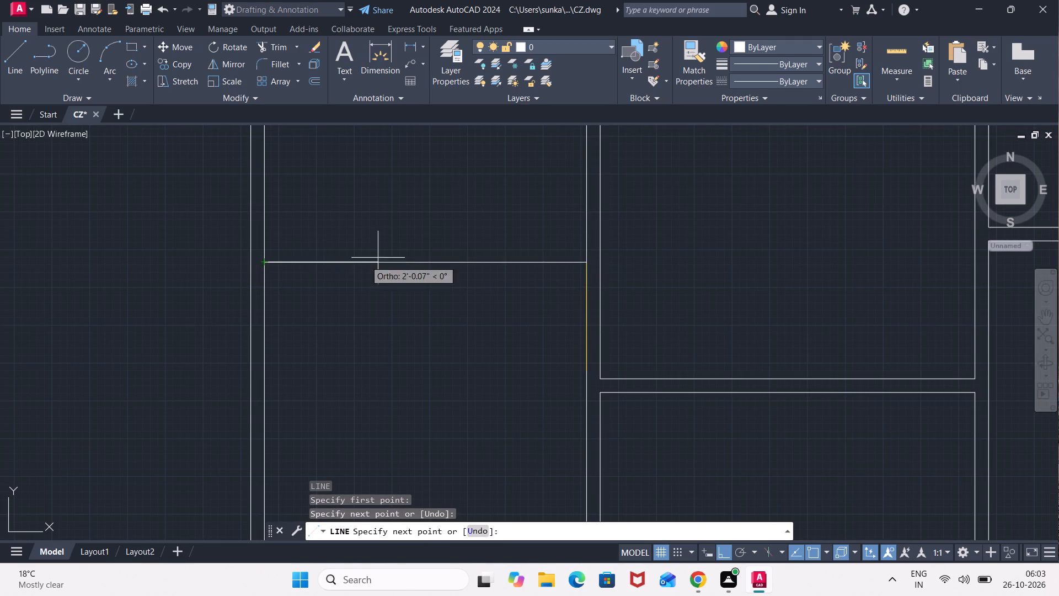
pyautogui.scroll(-2, 380, 258)
pyautogui.moveTo(386, 264); pyautogui.dragTo(389, 290, button='middle')
pyautogui.press('Escape')
pyautogui.moveTo(429, 250); pyautogui.dragTo(456, 269, button='middle')
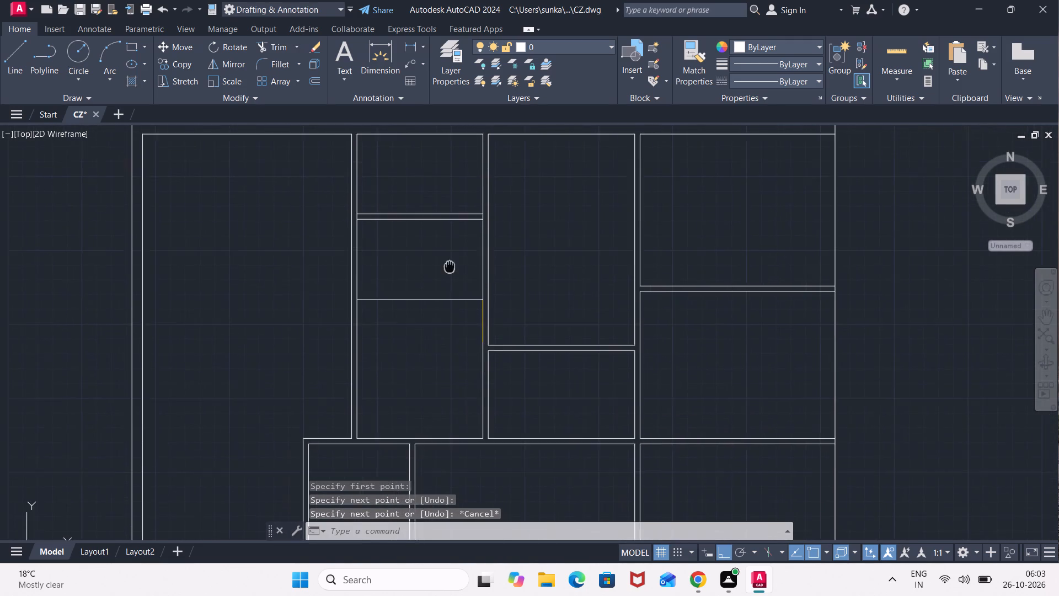
pyautogui.moveTo(456, 269); pyautogui.dragTo(565, 266, button='middle')
# Offset the new horizontal line 4.5" north to form the second partition of the narrow room.
pyautogui.press('o')
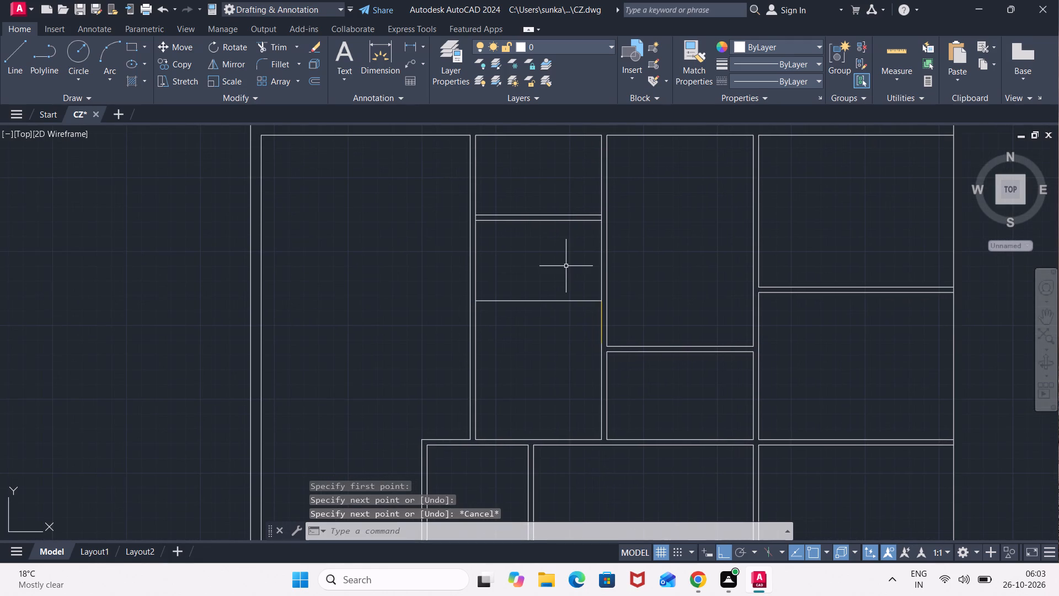
pyautogui.press('Return')
pyautogui.write('4.5"')
pyautogui.press('Return')
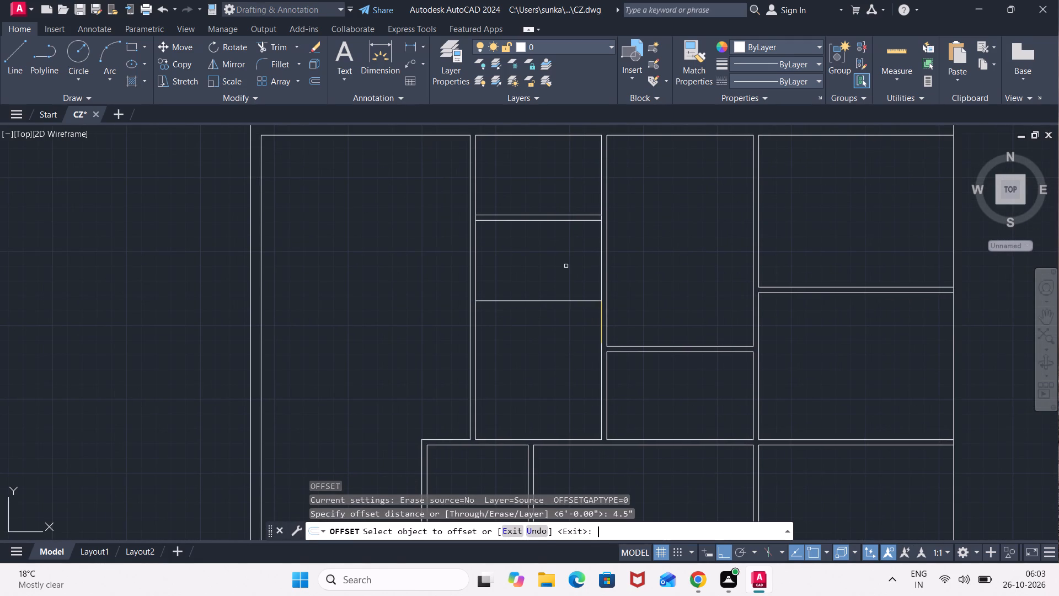
pyautogui.click(579, 301)
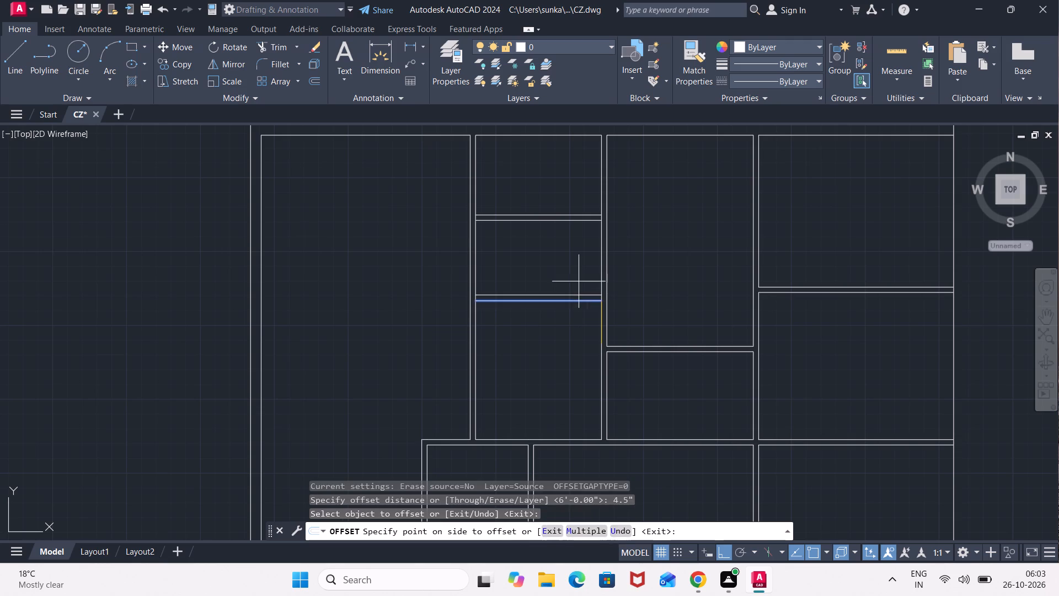
pyautogui.click(579, 279)
pyautogui.press('Escape')
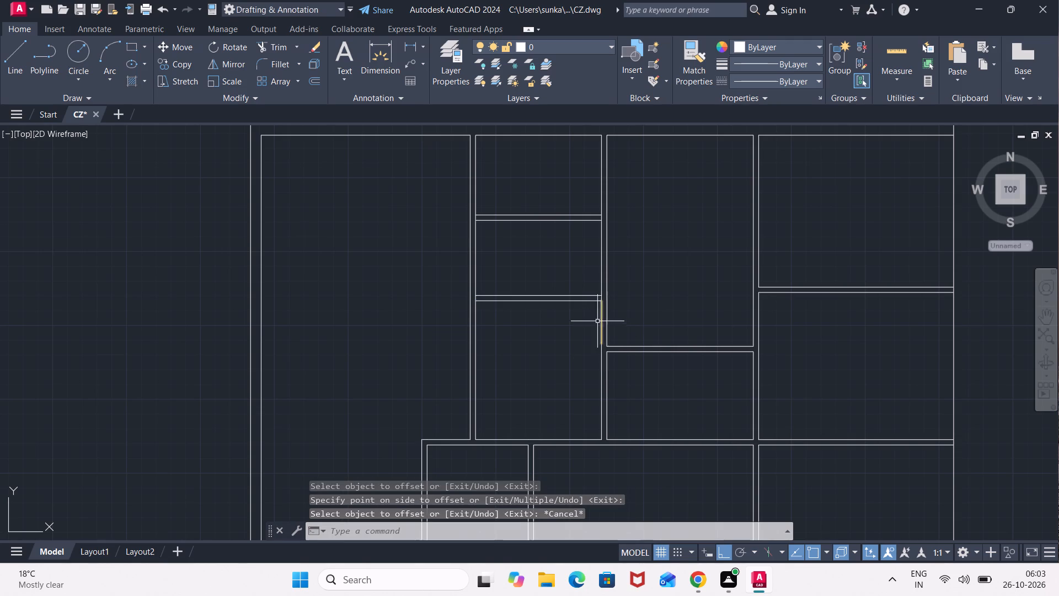
# Delete the yellow 3' reference line on the narrow room's east wall.
pyautogui.click(601, 323)
pyautogui.press('Delete')
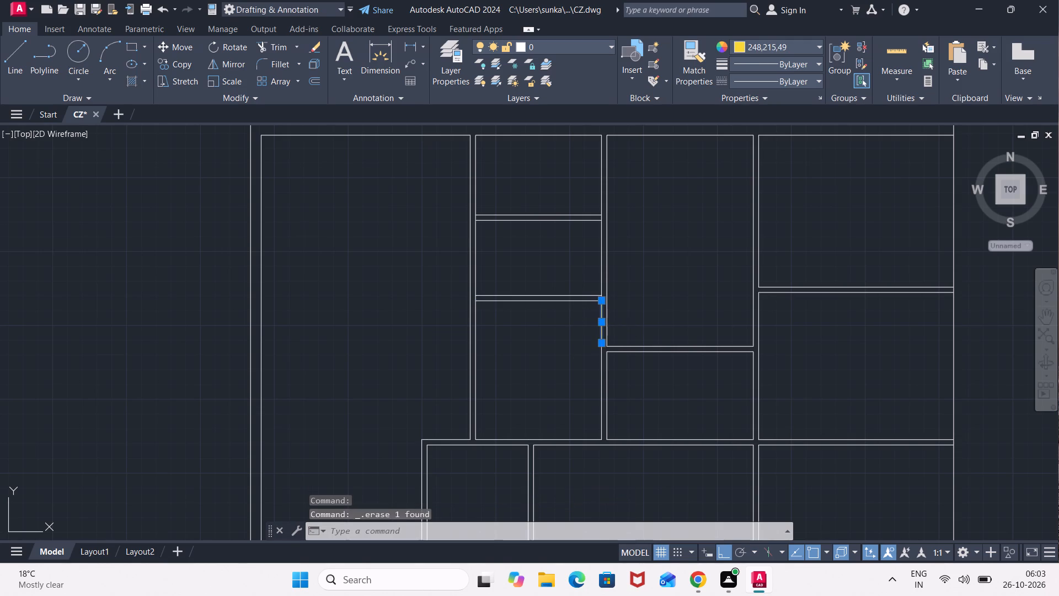
pyautogui.scroll(2, 601, 324)
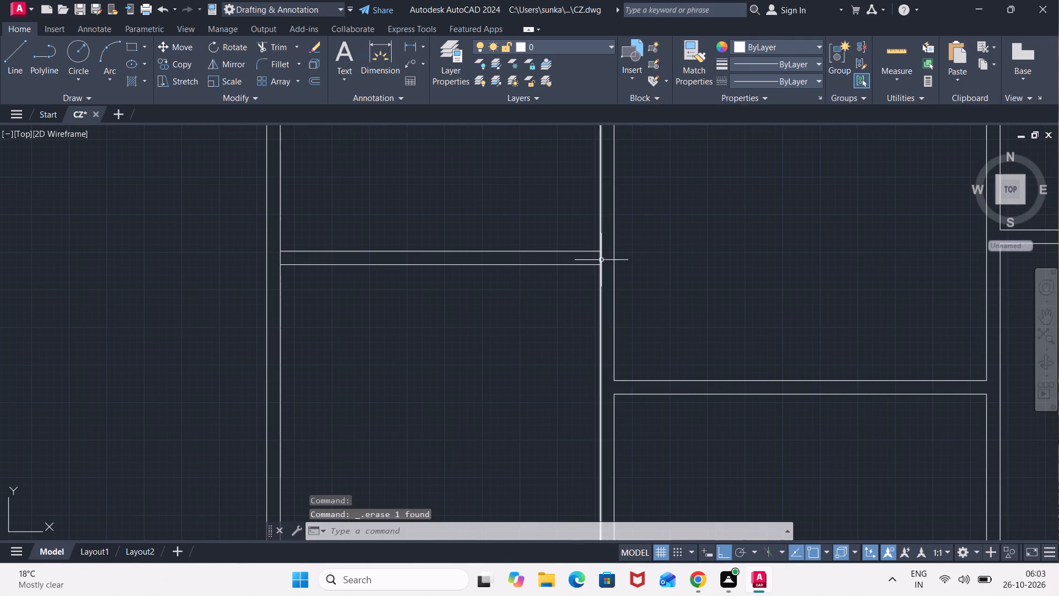
pyautogui.scroll(-2, 585, 263)
pyautogui.moveTo(577, 232); pyautogui.dragTo(593, 285, button='middle')
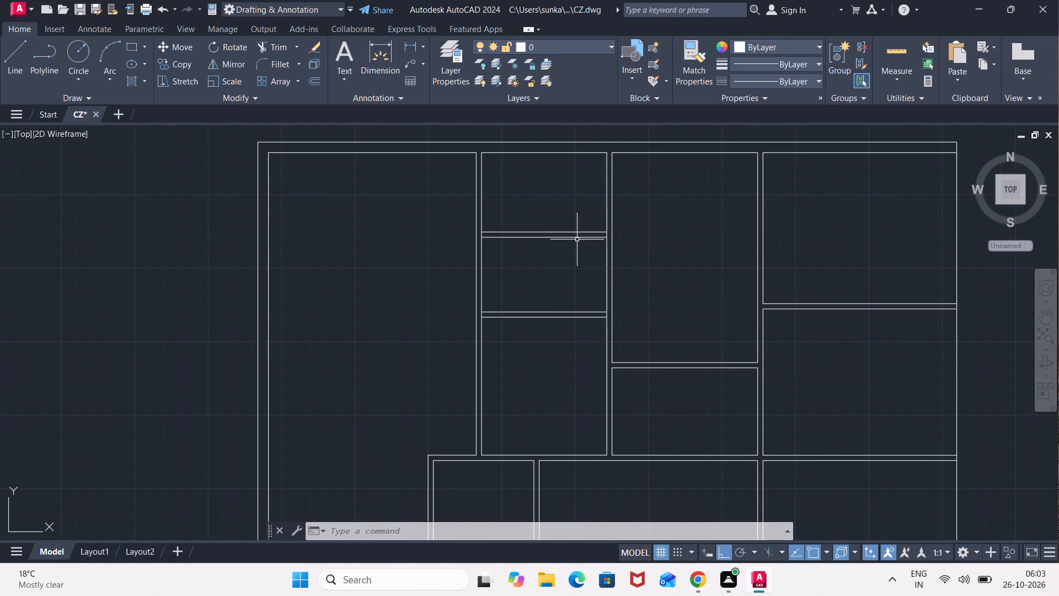
# Shift the narrow northern room's upper partition 4.5" north: delete its south face, offset the remaining line north, and remove the stray southern copy.
pyautogui.click(576, 238)
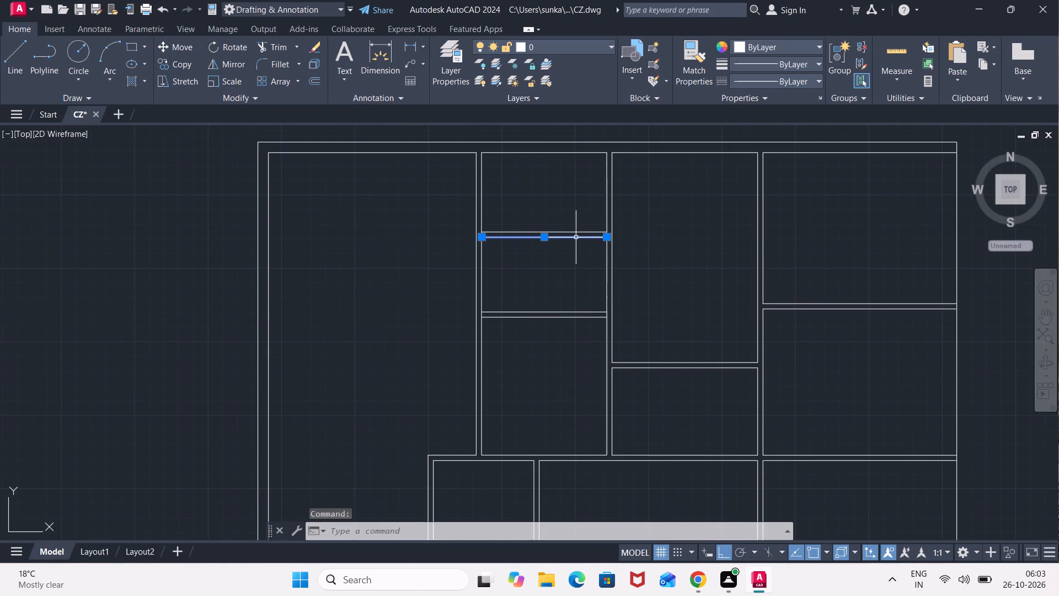
pyautogui.press('Delete')
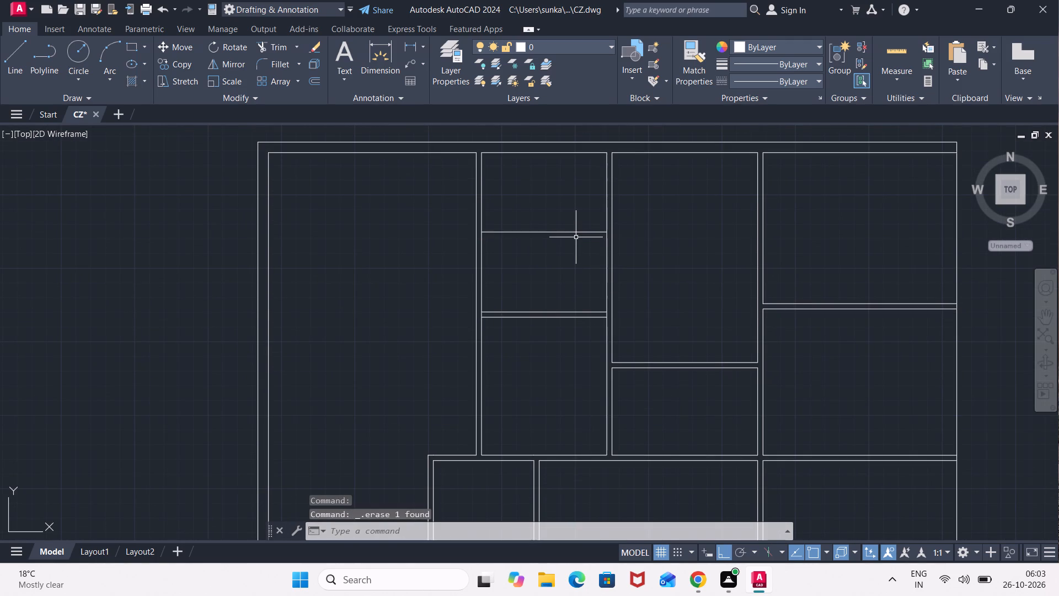
pyautogui.press('o')
pyautogui.press('Return')
pyautogui.write('4.')
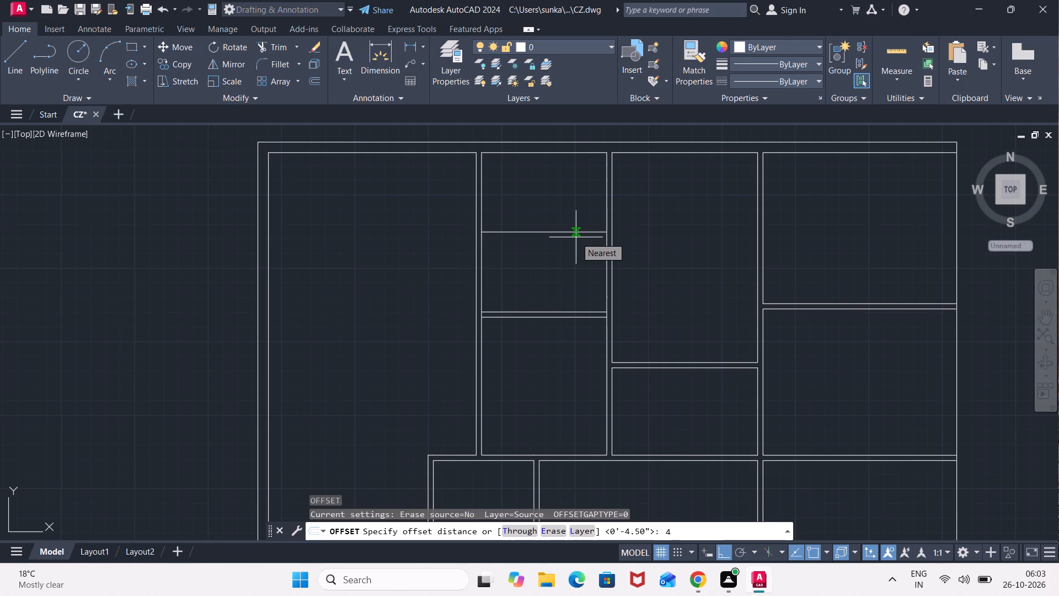
pyautogui.write('"\'')
pyautogui.press('Return')
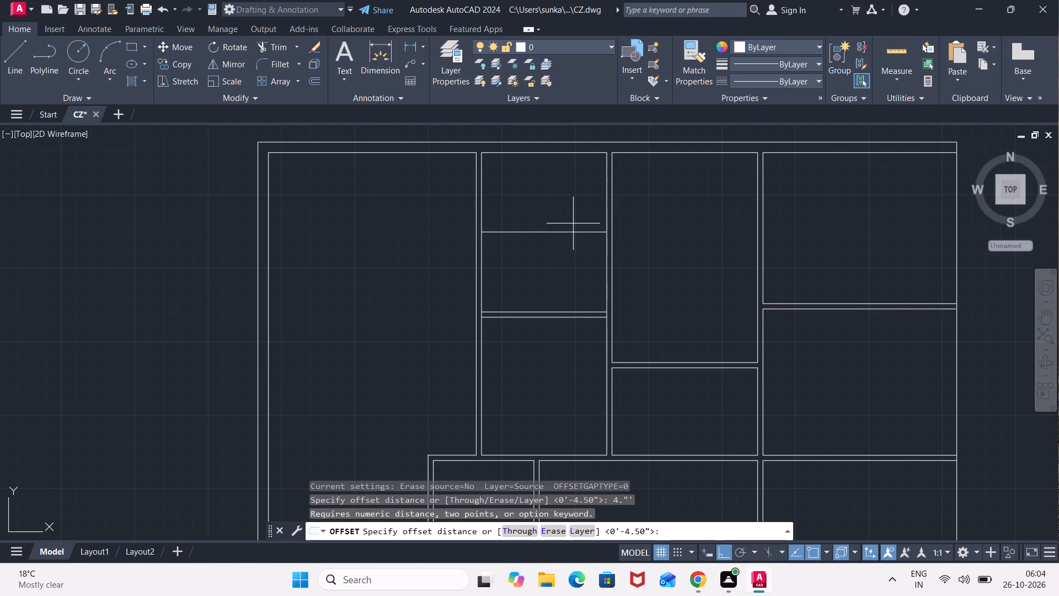
pyautogui.press('Return')
pyautogui.click(575, 231)
pyautogui.click(575, 225)
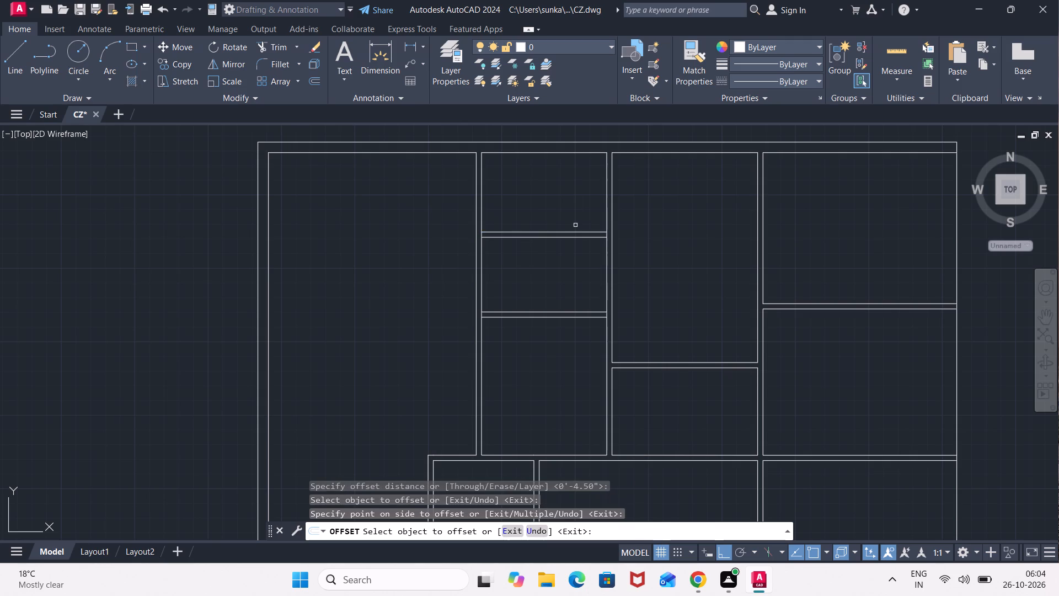
pyautogui.click(572, 232)
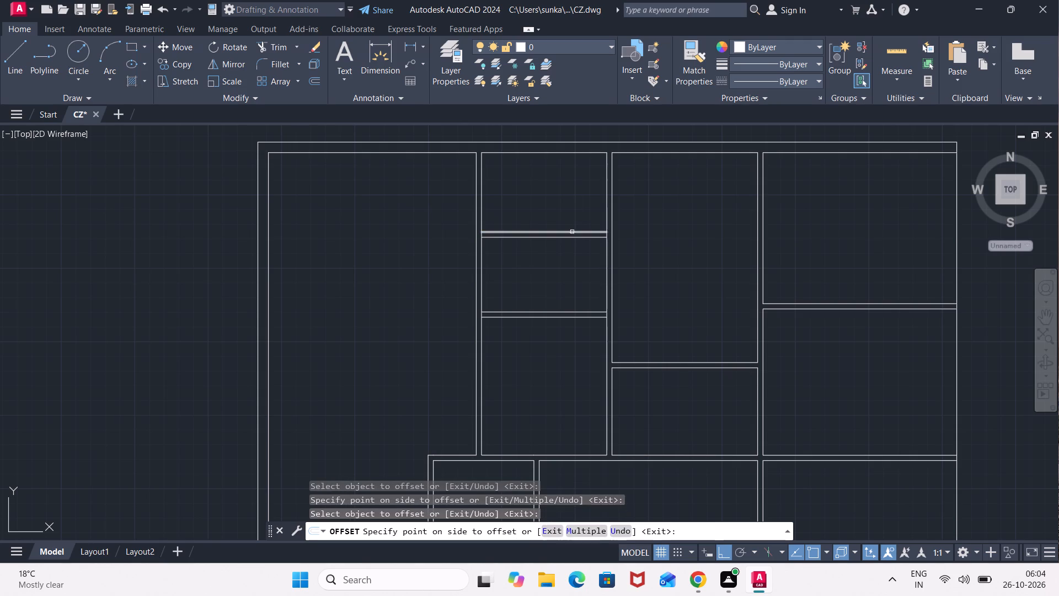
pyautogui.click(571, 218)
pyautogui.press('Escape')
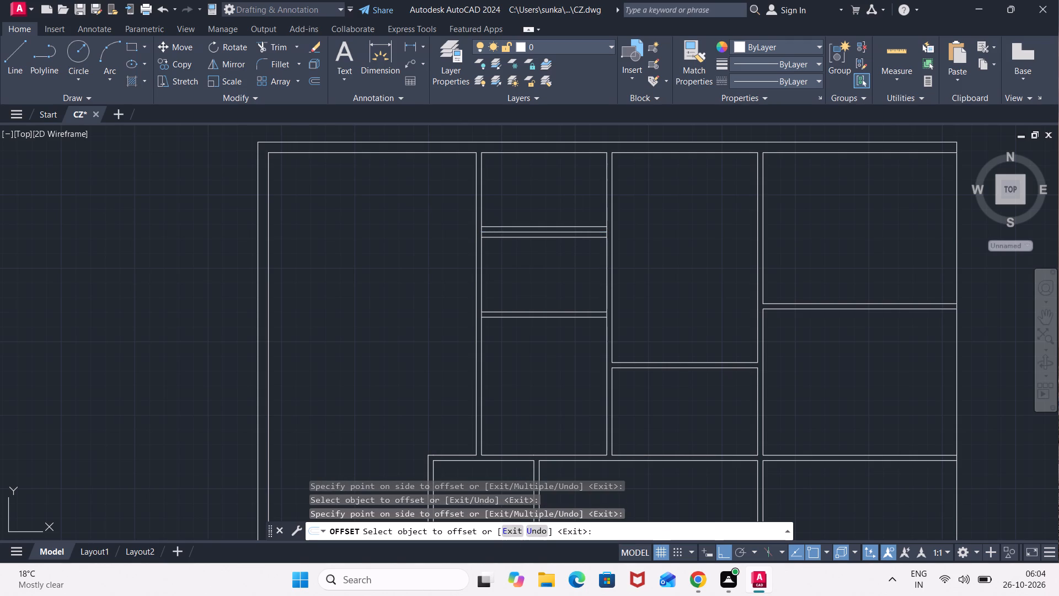
pyautogui.click(538, 237)
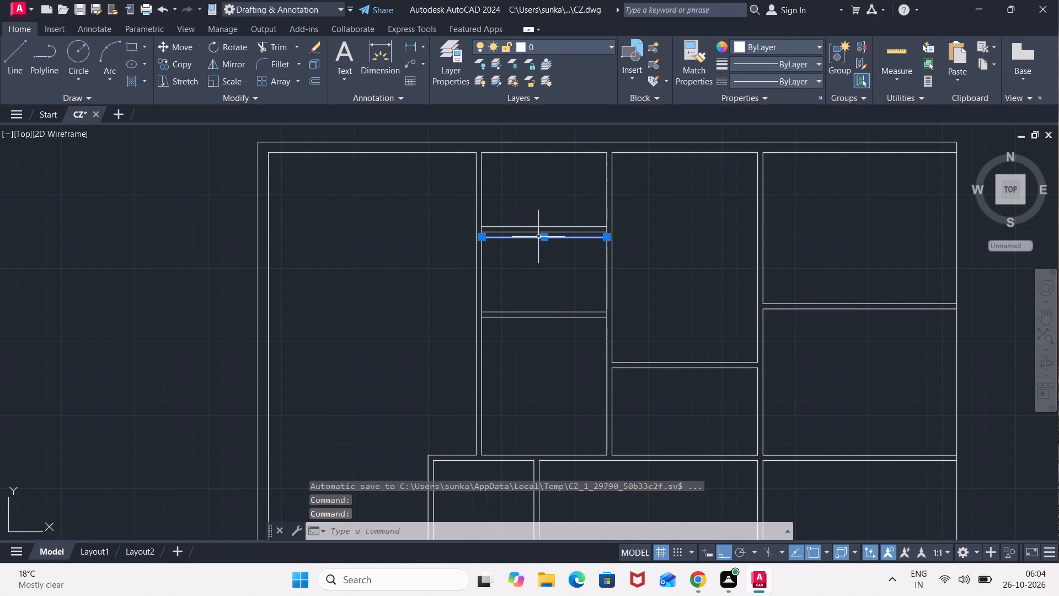
pyautogui.press('Delete')
# Shift the narrow room's lower partition 4.5" north by deleting its south face and offsetting the remaining line 4.5" north.
pyautogui.click(545, 320)
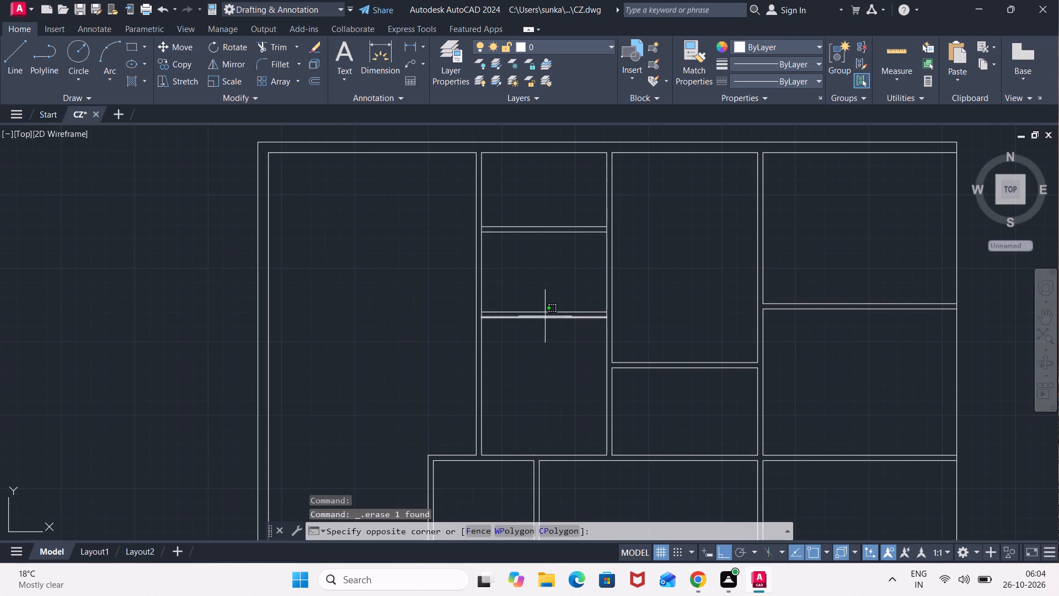
pyautogui.click(545, 313)
pyautogui.press('Delete')
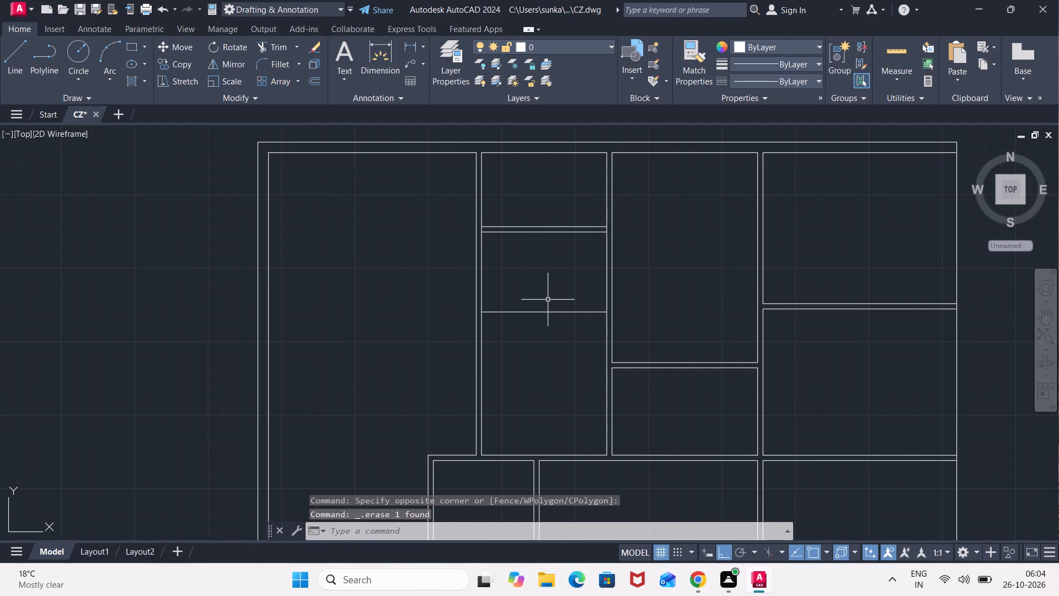
pyautogui.press('o')
pyautogui.press('Return')
pyautogui.press('Return')
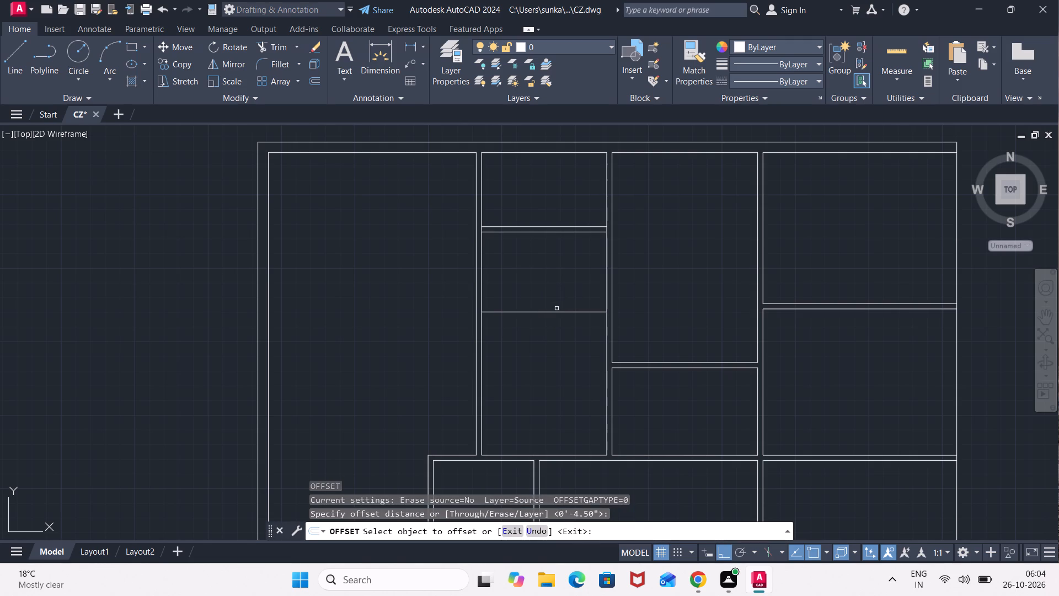
pyautogui.click(558, 312)
pyautogui.click(556, 291)
pyautogui.press('Escape')
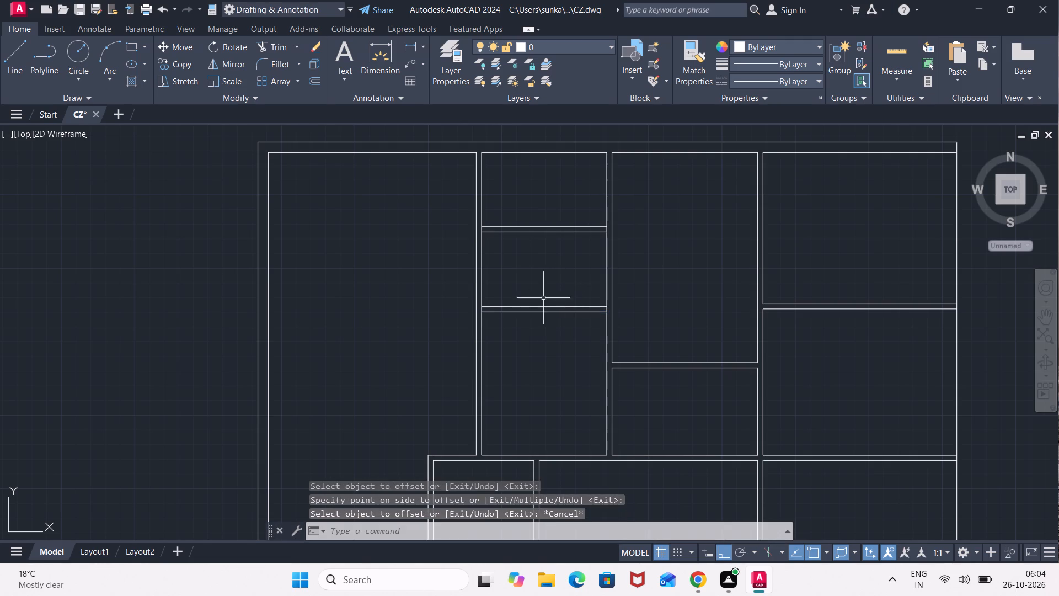
# Stretch the west end of the lower partition's south face to the outer west face of the narrow room's side wall.
pyautogui.click(531, 312)
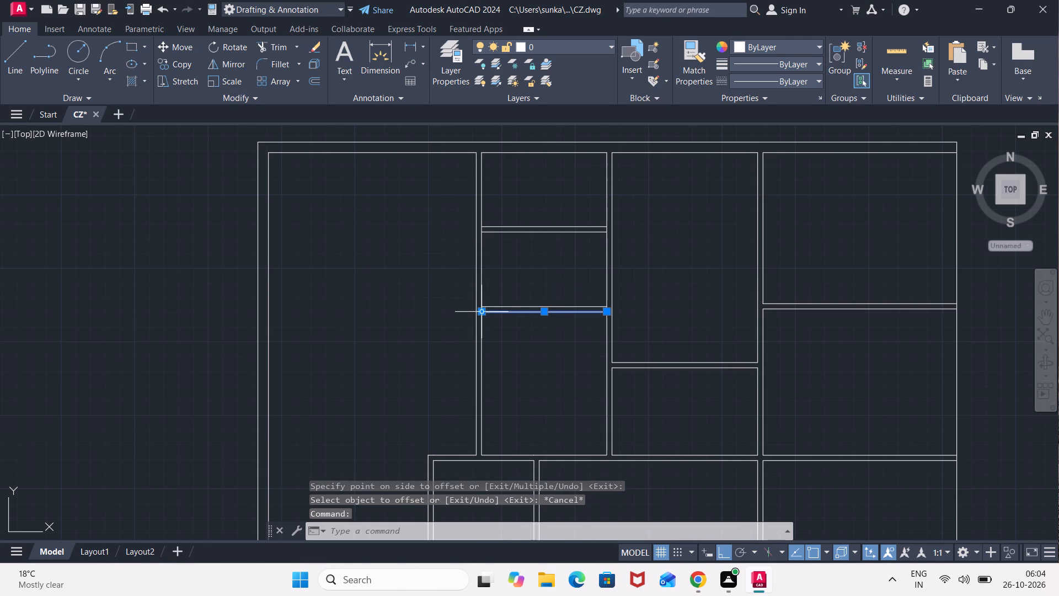
pyautogui.click(485, 313)
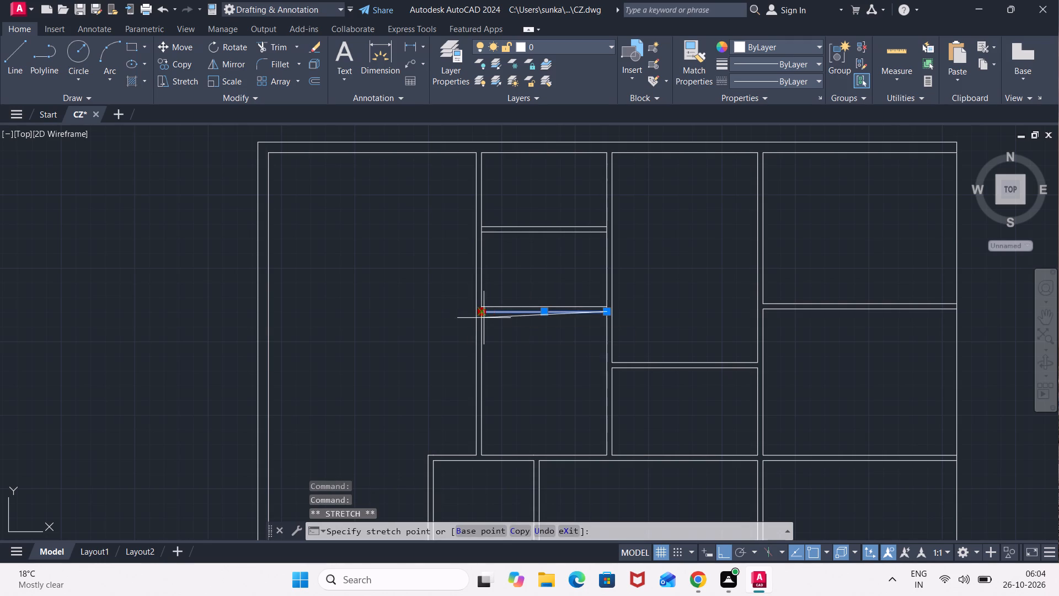
pyautogui.scroll(3, 475, 308)
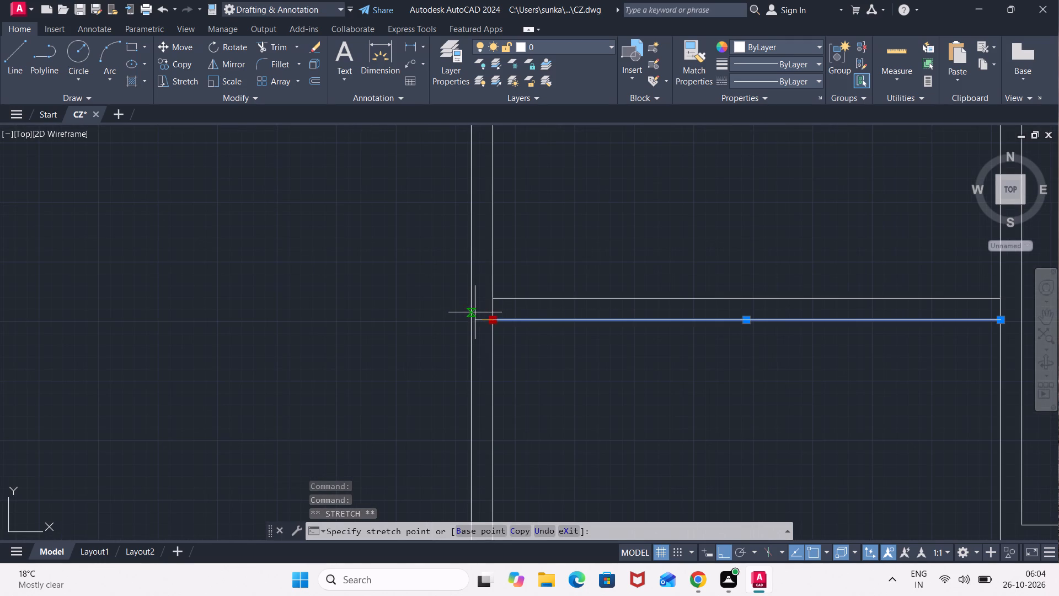
pyautogui.click(475, 317)
pyautogui.press('`')
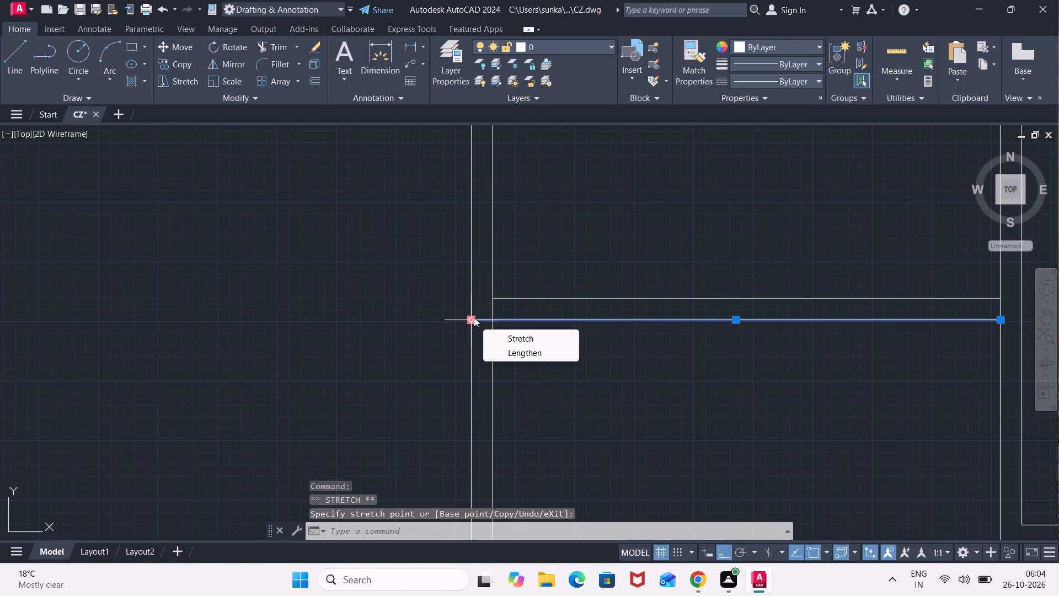
pyautogui.press('Escape')
pyautogui.press('Escape')
pyautogui.scroll(-3, 586, 347)
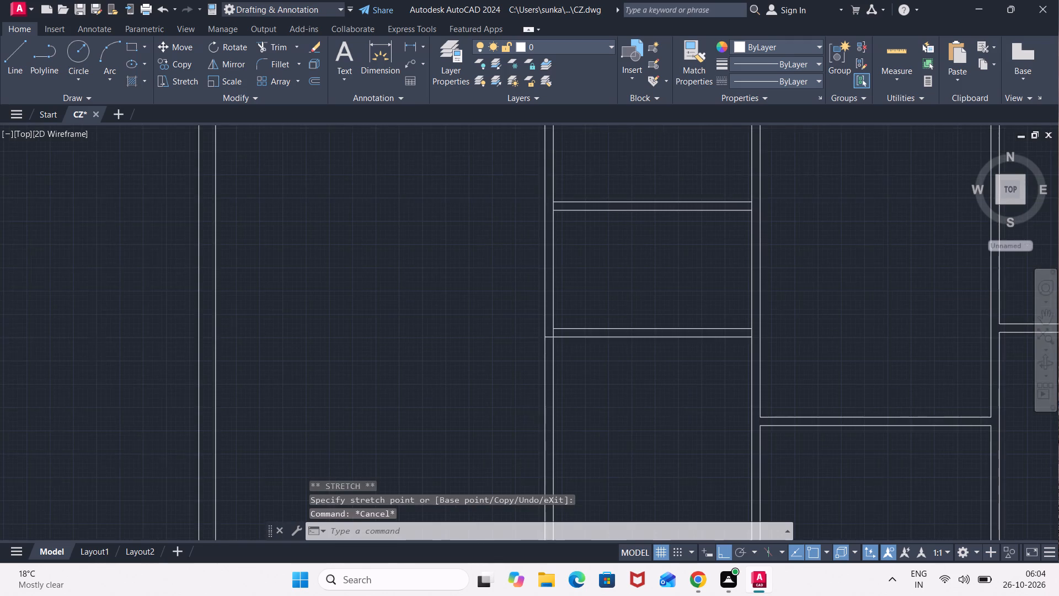
# Trim away both faces of the narrow room's west wall south of the lower partition.
pyautogui.write('TR')
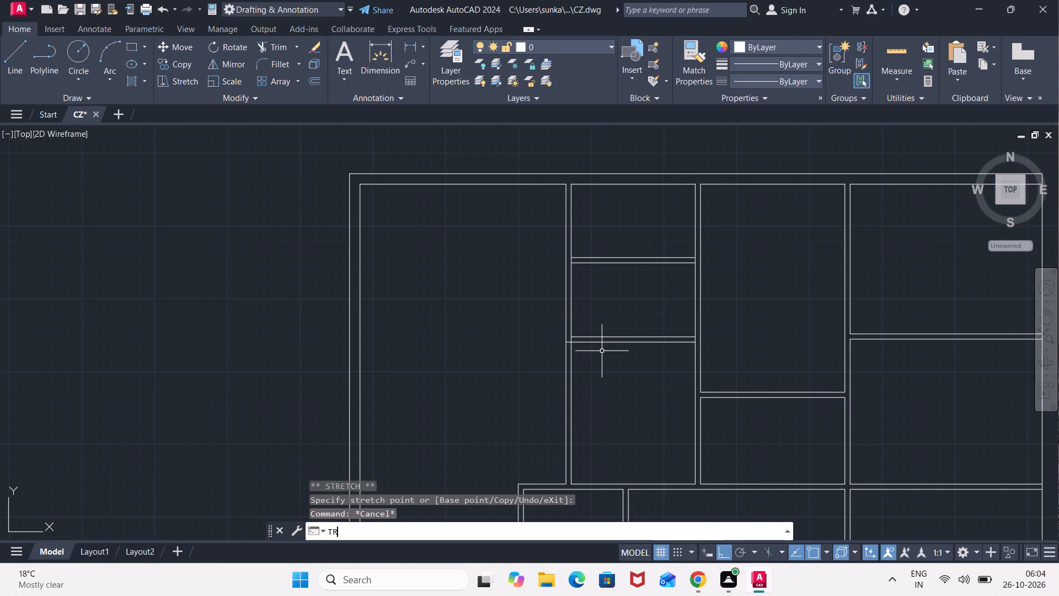
pyautogui.press('Return')
pyautogui.click(590, 403)
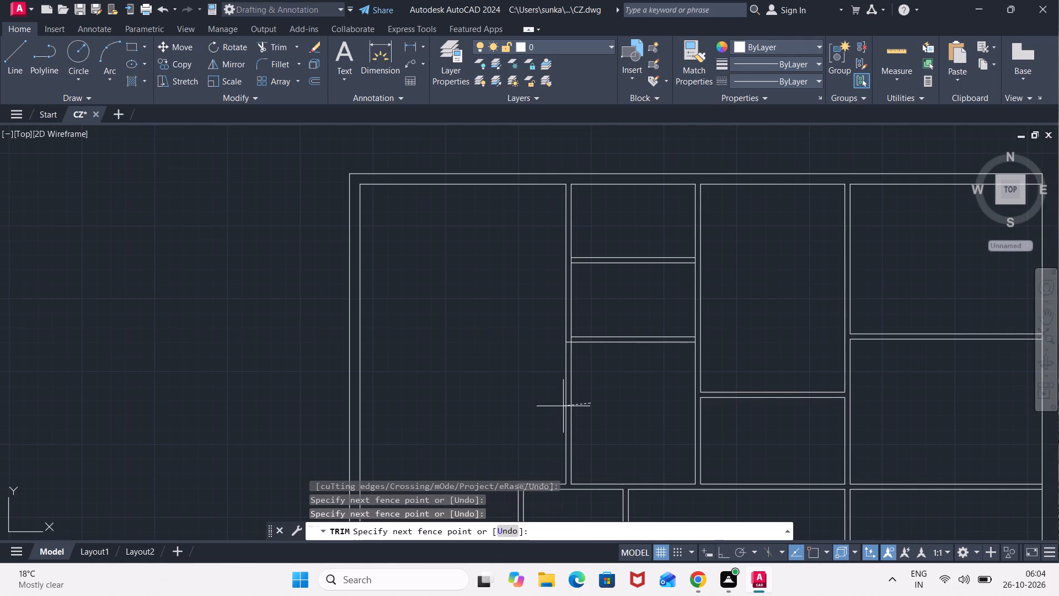
pyautogui.click(545, 411)
pyautogui.press('Escape')
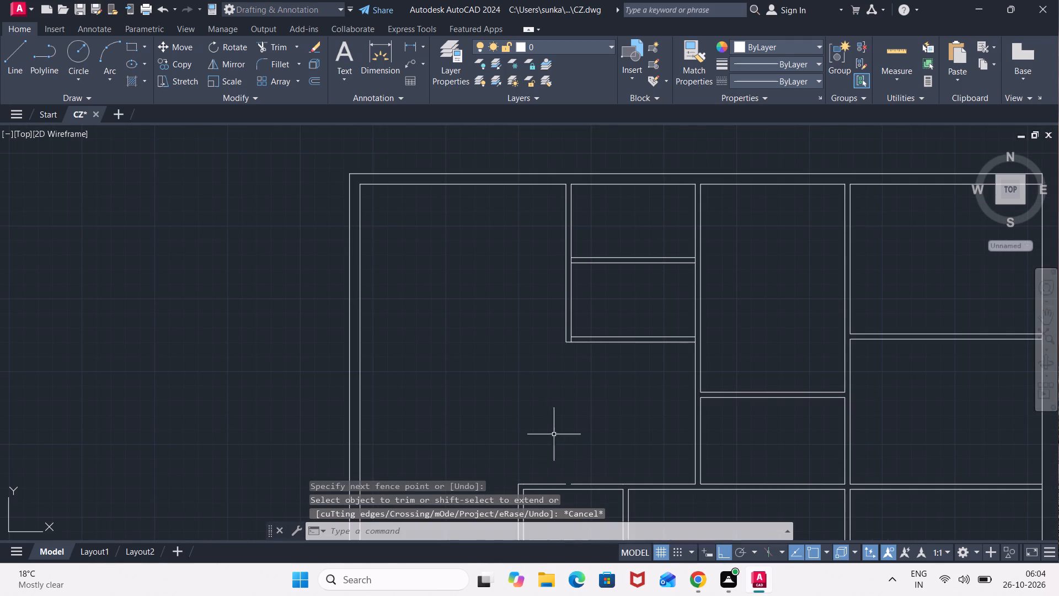
# Close the gap in the central rooms' north wall face by stretching the short western segment's east end to the adjoining segment, making it 3'9.5" long.
pyautogui.click(580, 484)
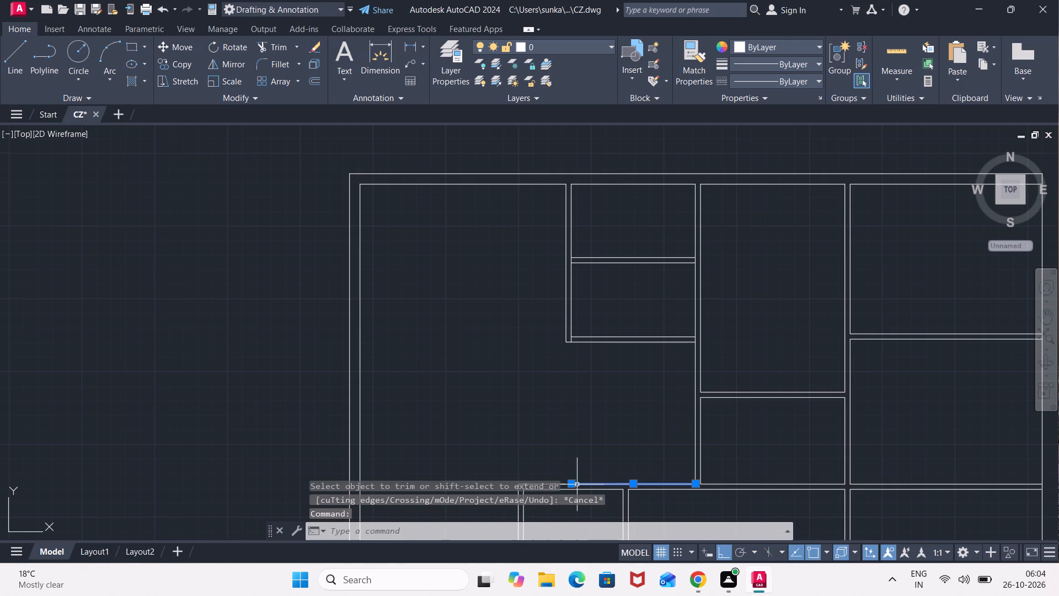
pyautogui.click(576, 484)
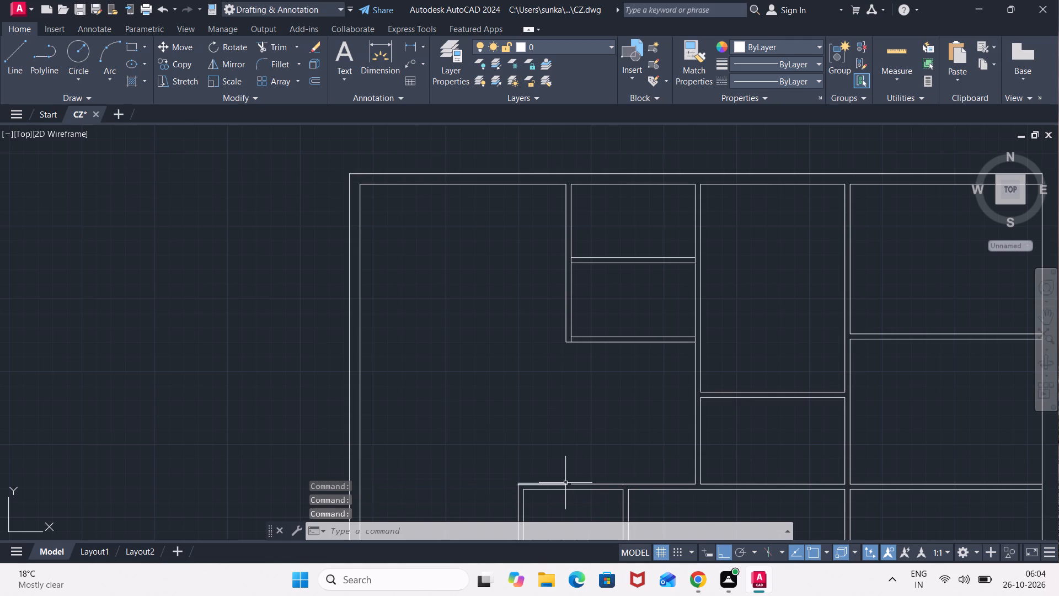
pyautogui.click(565, 483)
pyautogui.click(565, 483)
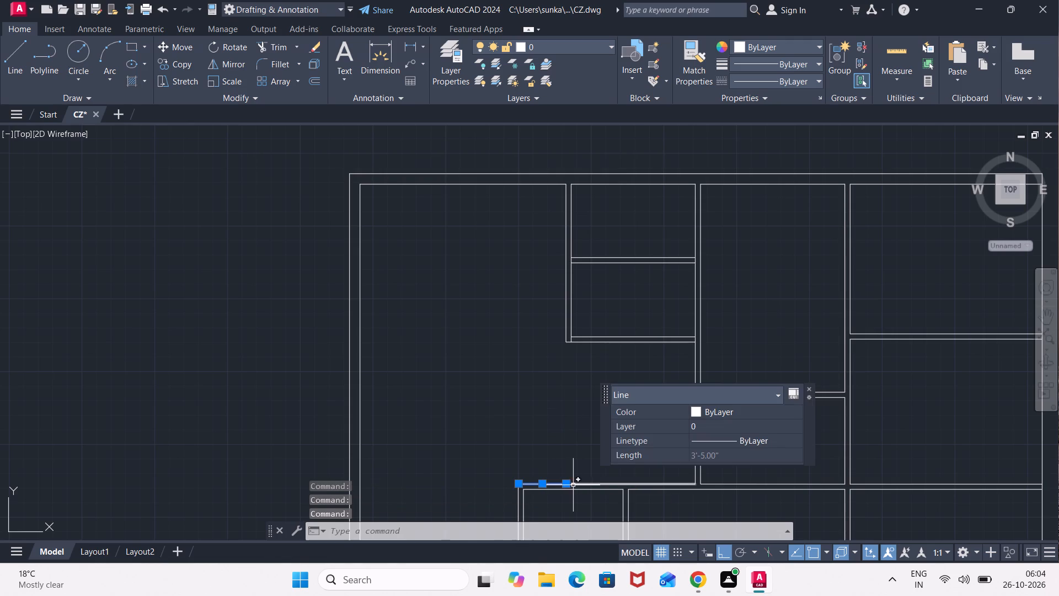
pyautogui.scroll(3, 573, 485)
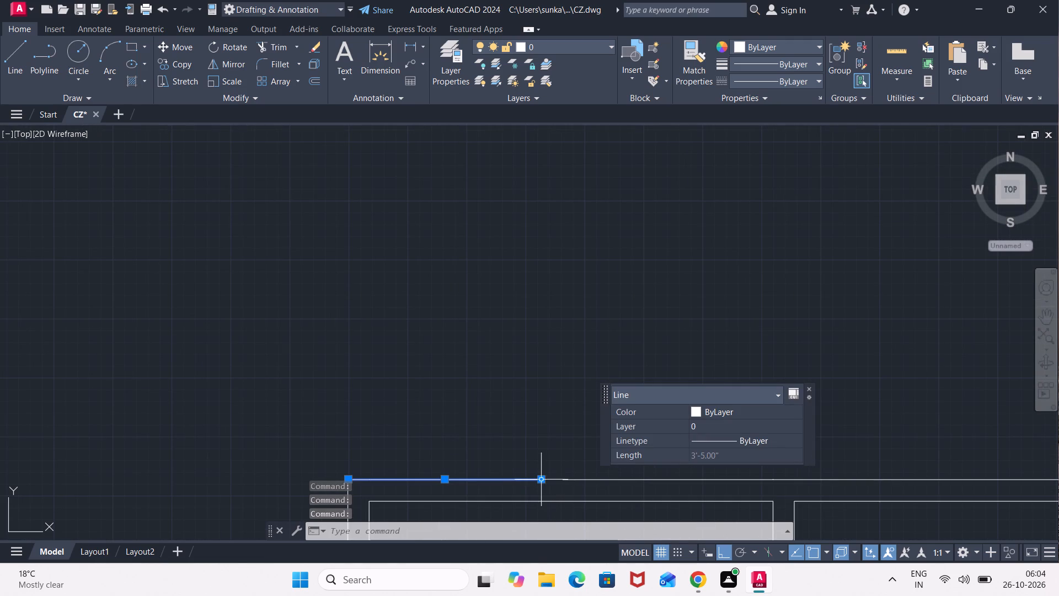
pyautogui.click(542, 479)
pyautogui.click(561, 478)
pyautogui.press('Escape')
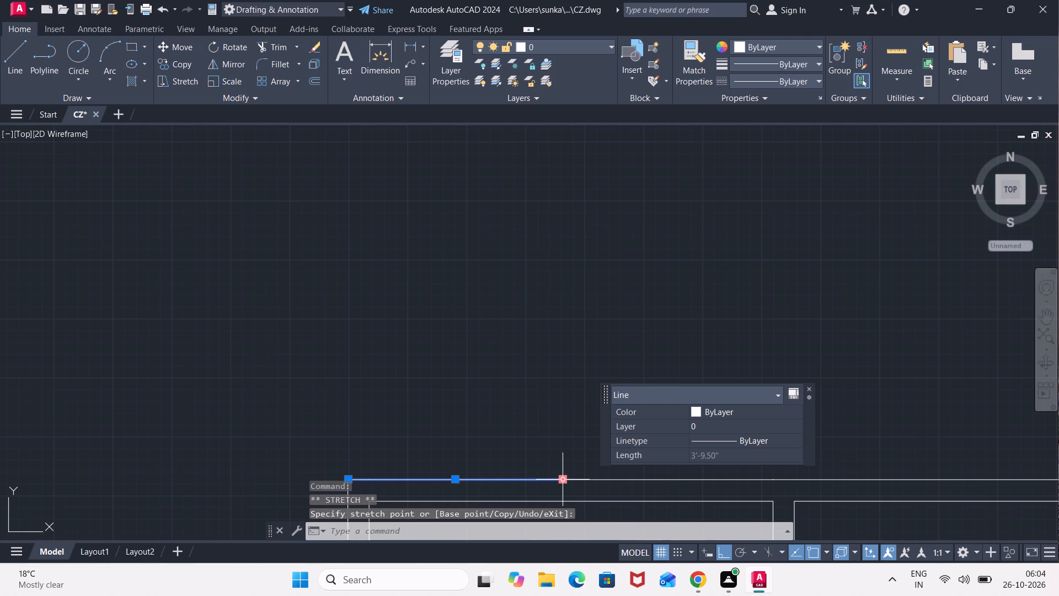
pyautogui.press('Escape')
# Stretch the west end of the narrow room's lower partition south face to the inner face of the west outer wall.
pyautogui.scroll(-5, 572, 411)
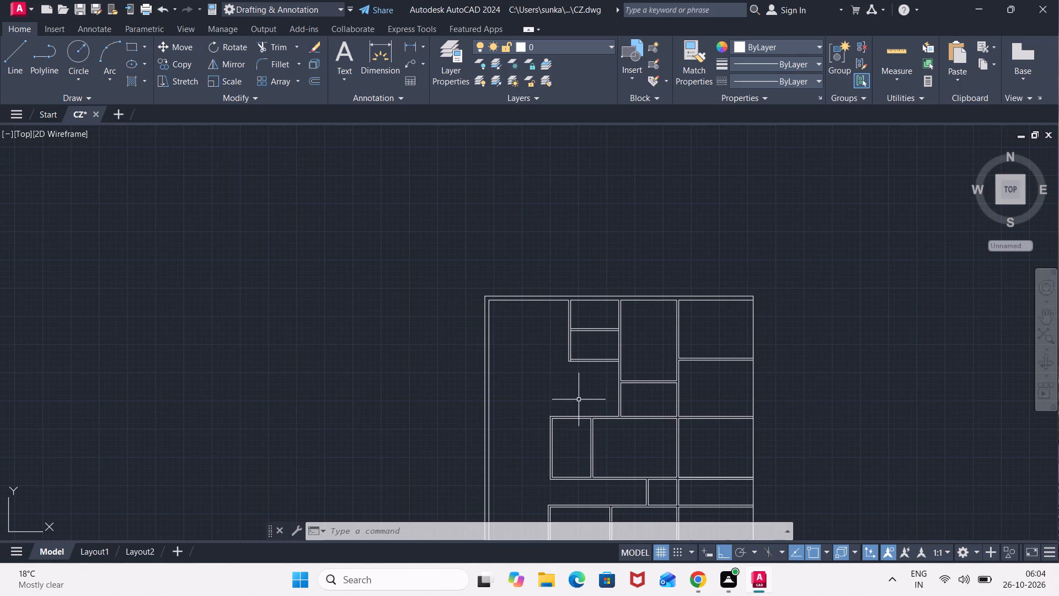
pyautogui.scroll(2, 576, 359)
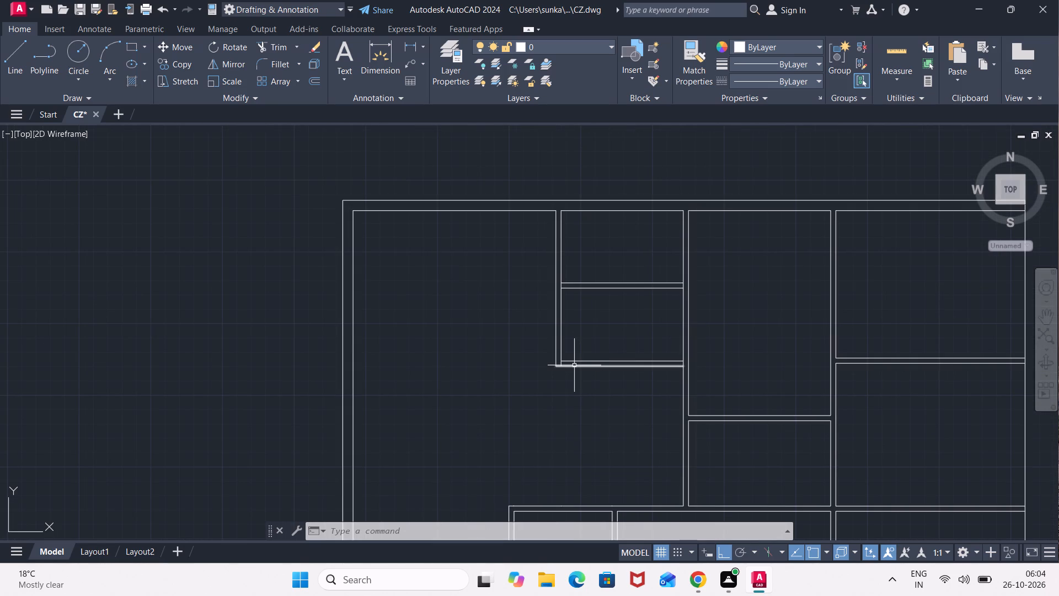
pyautogui.click(574, 365)
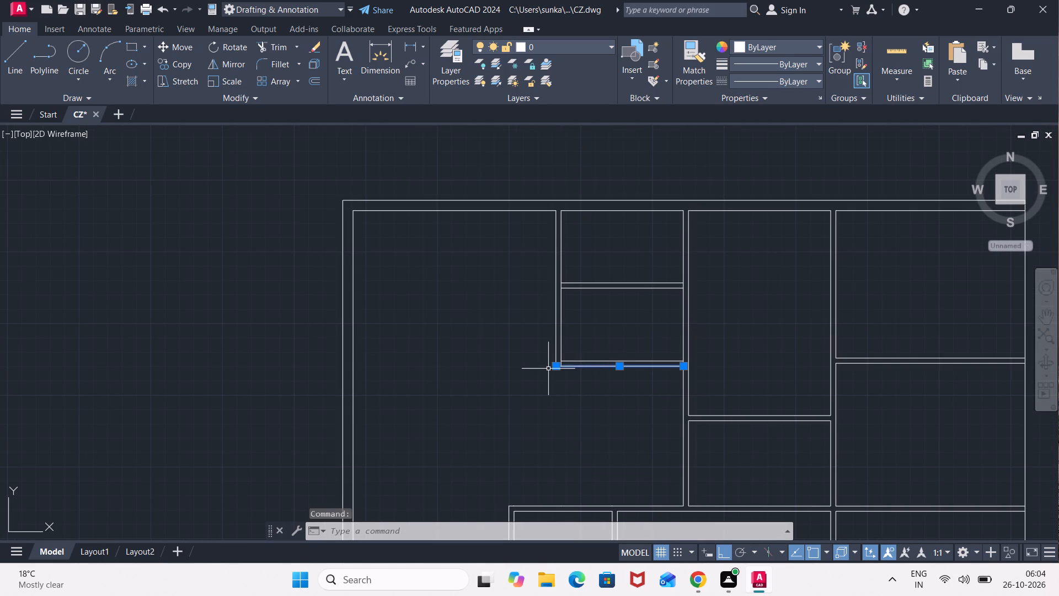
pyautogui.scroll(1, 833, 382)
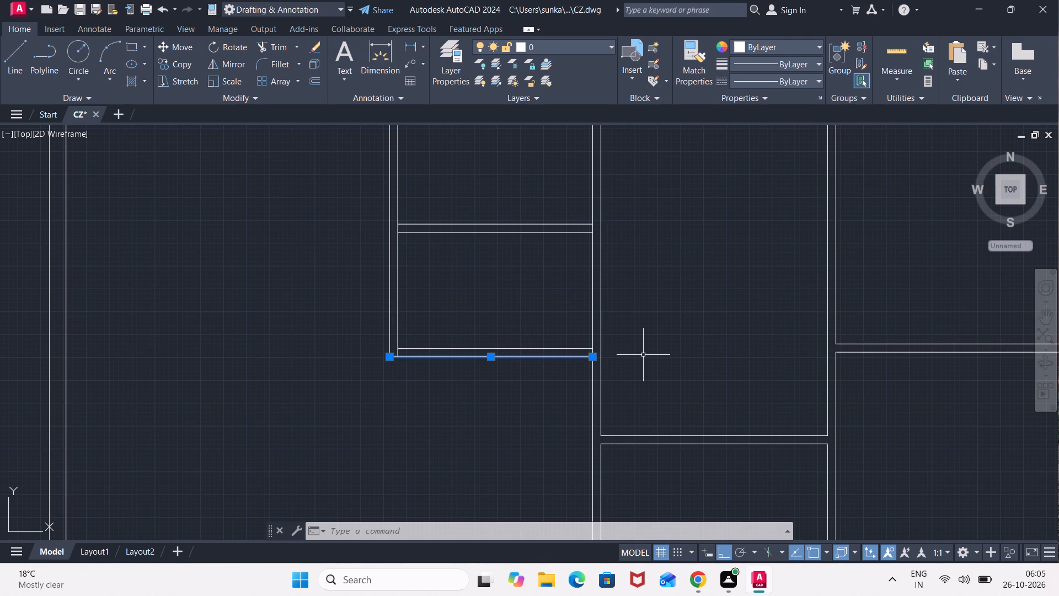
pyautogui.click(494, 402)
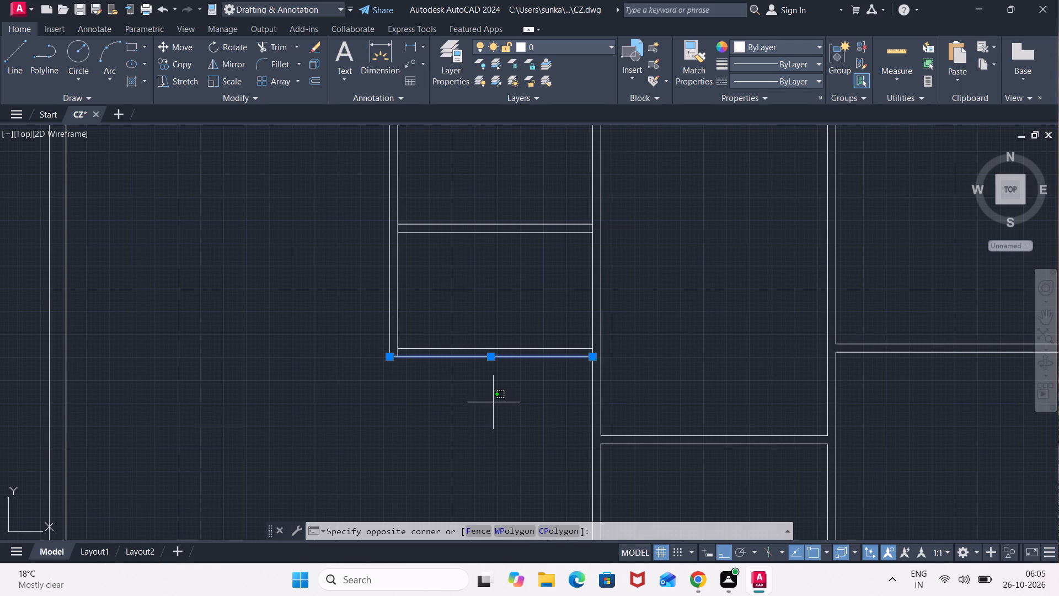
pyautogui.press('Escape')
pyautogui.click(393, 356)
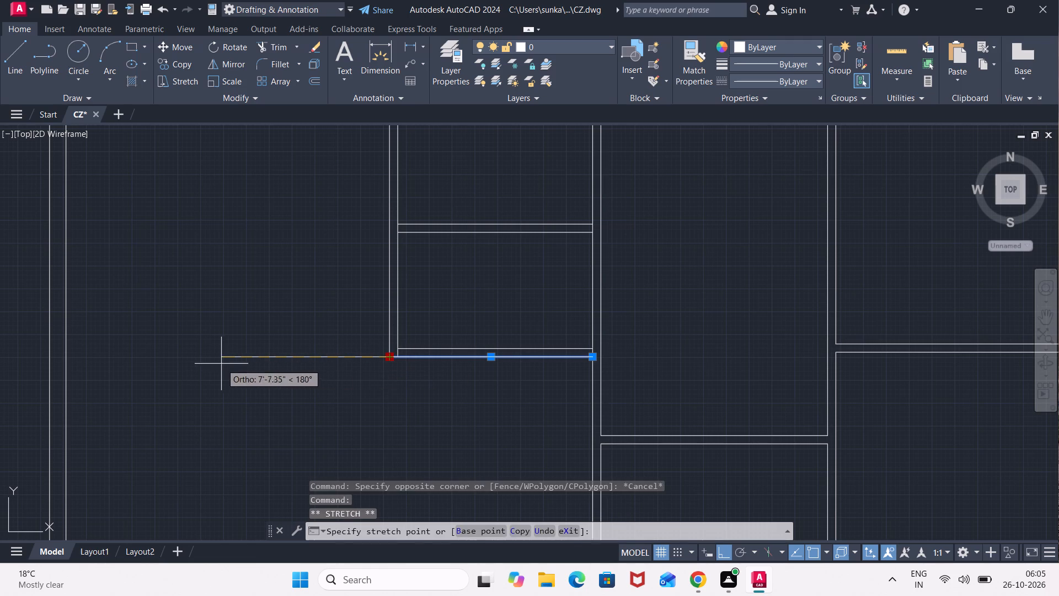
pyautogui.moveTo(216, 361); pyautogui.dragTo(521, 407, button='middle')
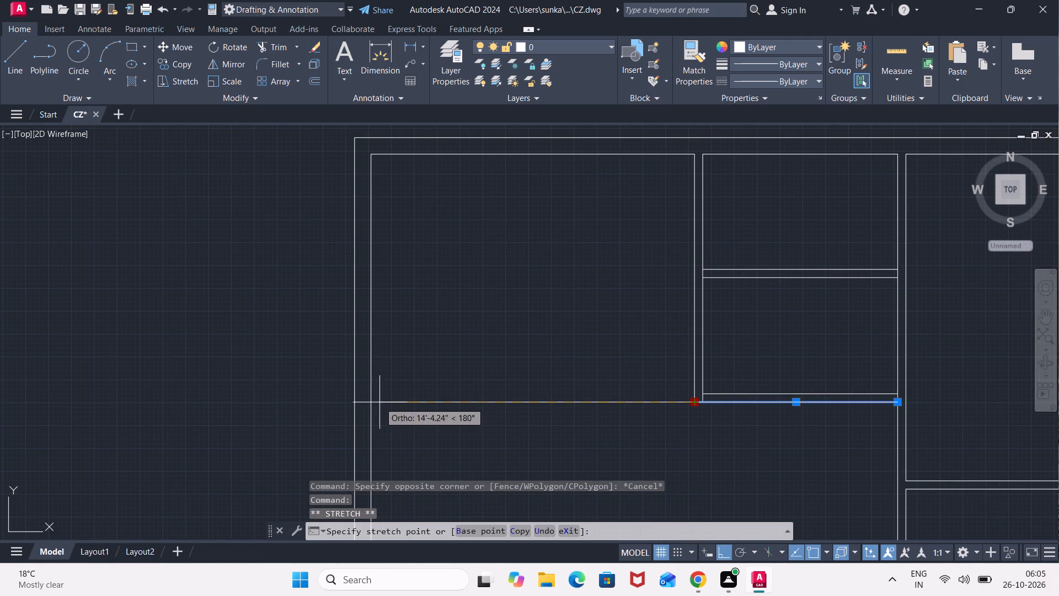
pyautogui.click(368, 402)
pyautogui.press('Escape')
pyautogui.press('Escape')
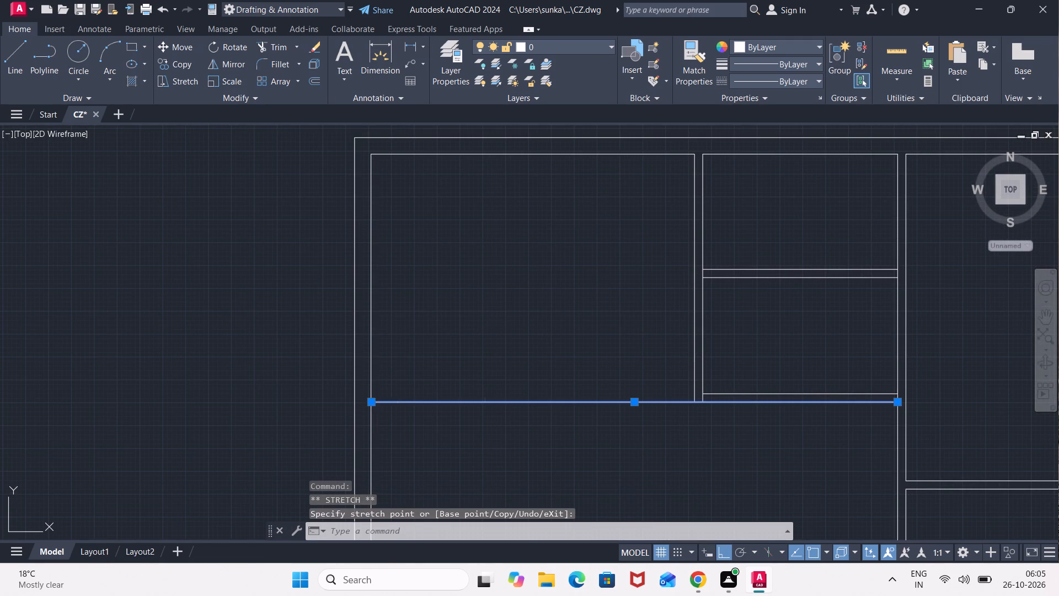
# Check the northwest room's depth with a temporary linear dimension from the north wall's inner face to the extended partition line.
pyautogui.click(407, 46)
pyautogui.click(499, 156)
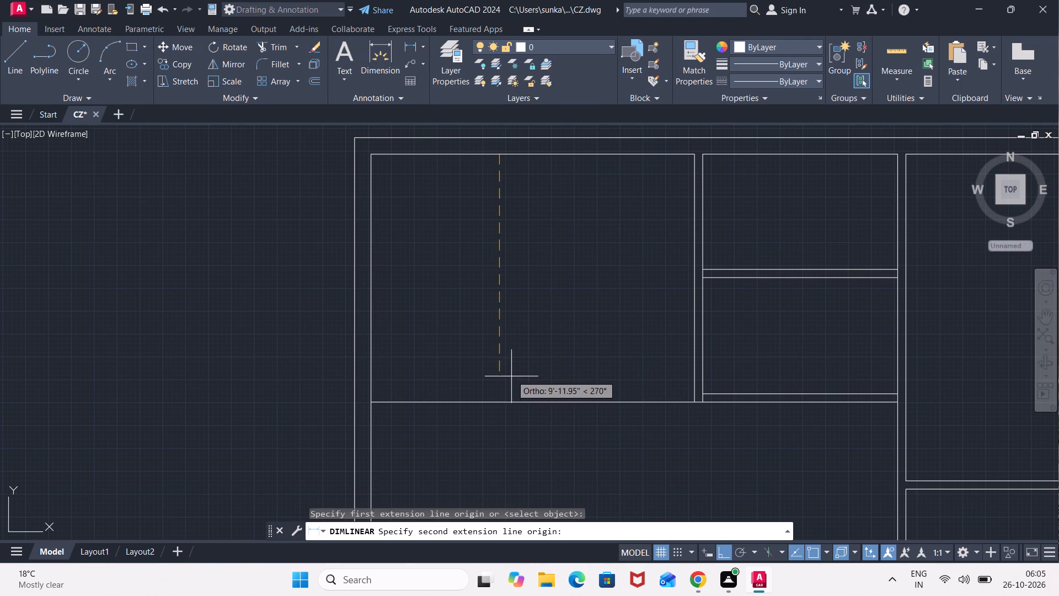
pyautogui.click(502, 398)
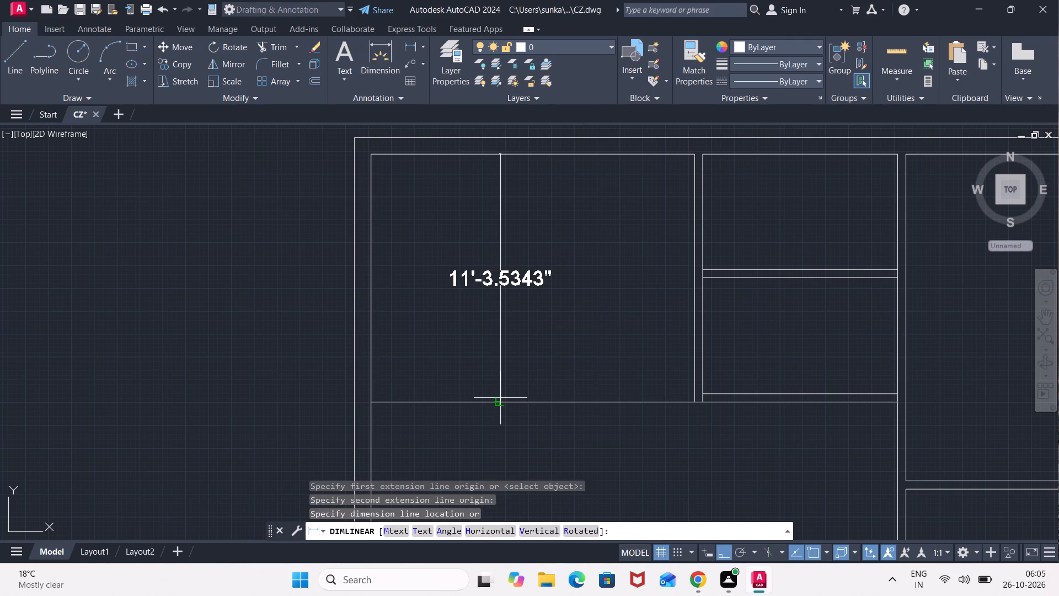
pyautogui.press('Escape')
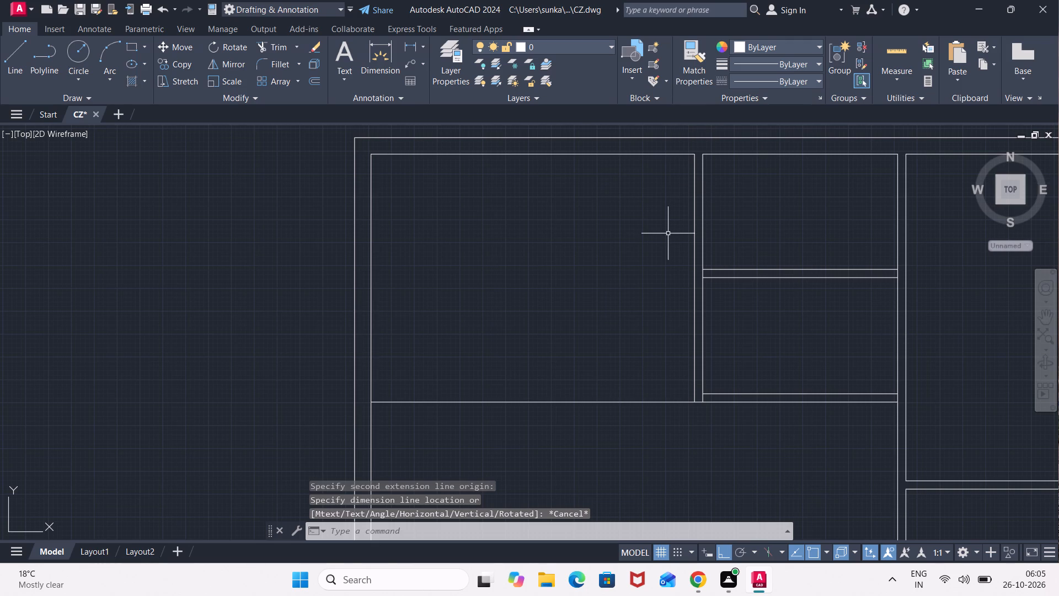
# Offset the extended partition line 4.5" north to form the northwest room's south wall.
pyautogui.press('o')
pyautogui.press('Return')
pyautogui.write('4.5"')
pyautogui.press('Return')
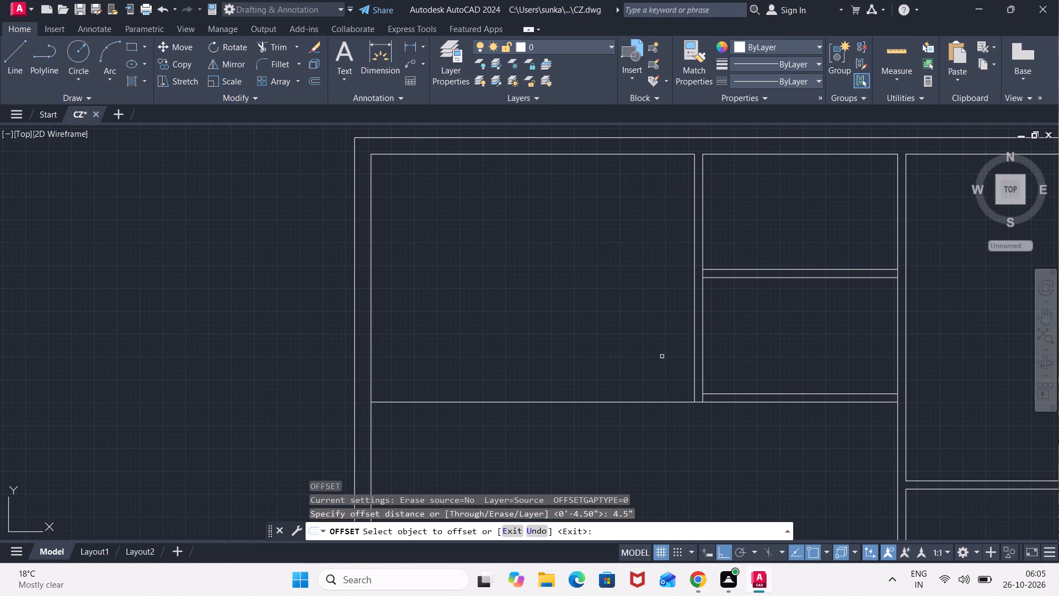
pyautogui.click(654, 401)
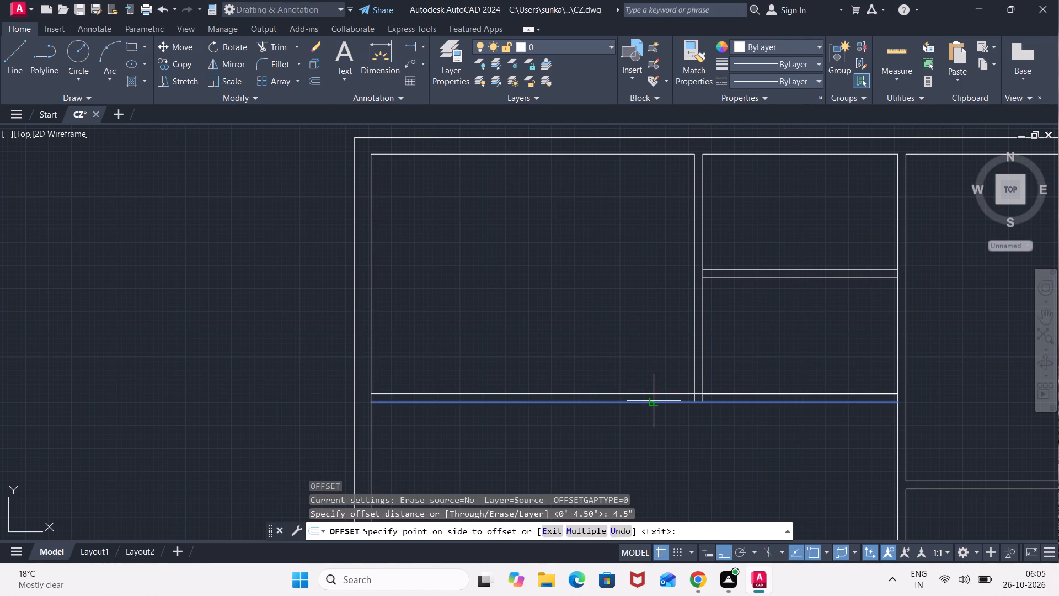
pyautogui.click(651, 385)
pyautogui.press('Escape')
# Draw a horizontal line from the central room's outer west face, just below its northwest corner, to the west outer wall's inner face.
pyautogui.scroll(-1, 659, 411)
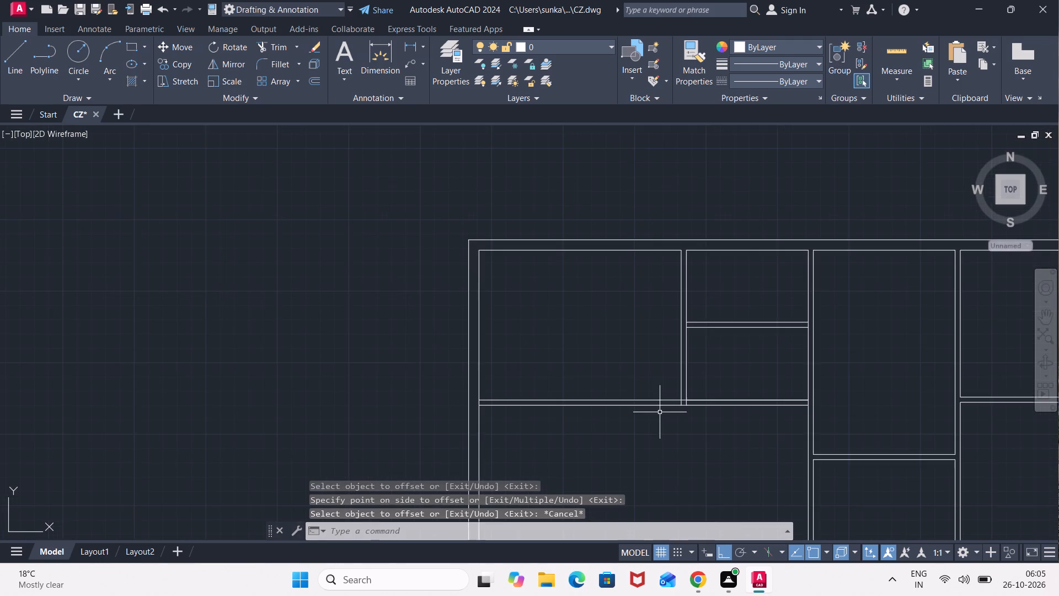
pyautogui.scroll(-2, 666, 427)
pyautogui.moveTo(667, 429); pyautogui.dragTo(605, 313, button='middle')
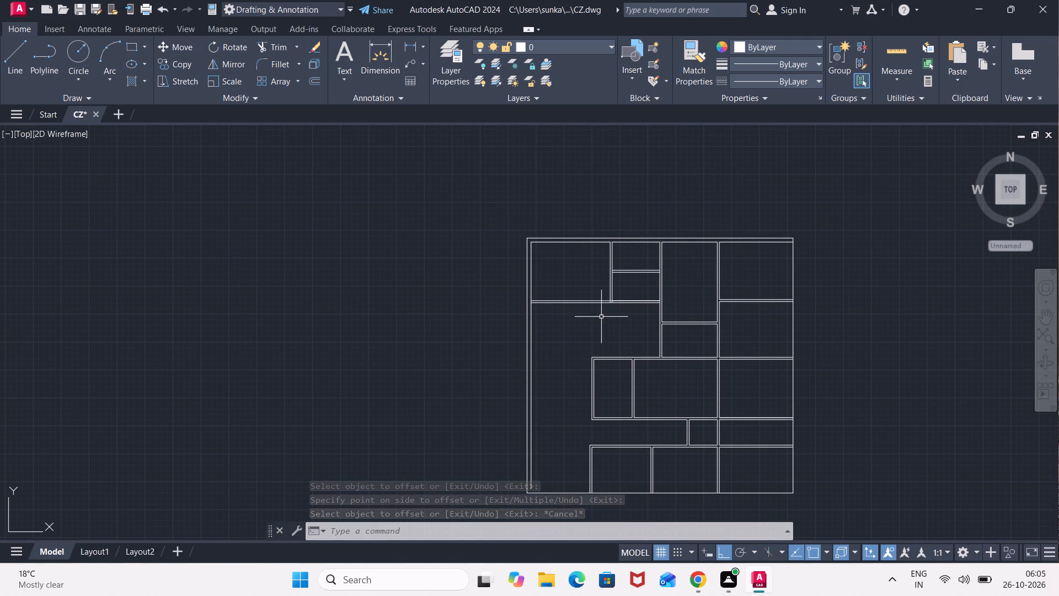
pyautogui.scroll(1, 593, 319)
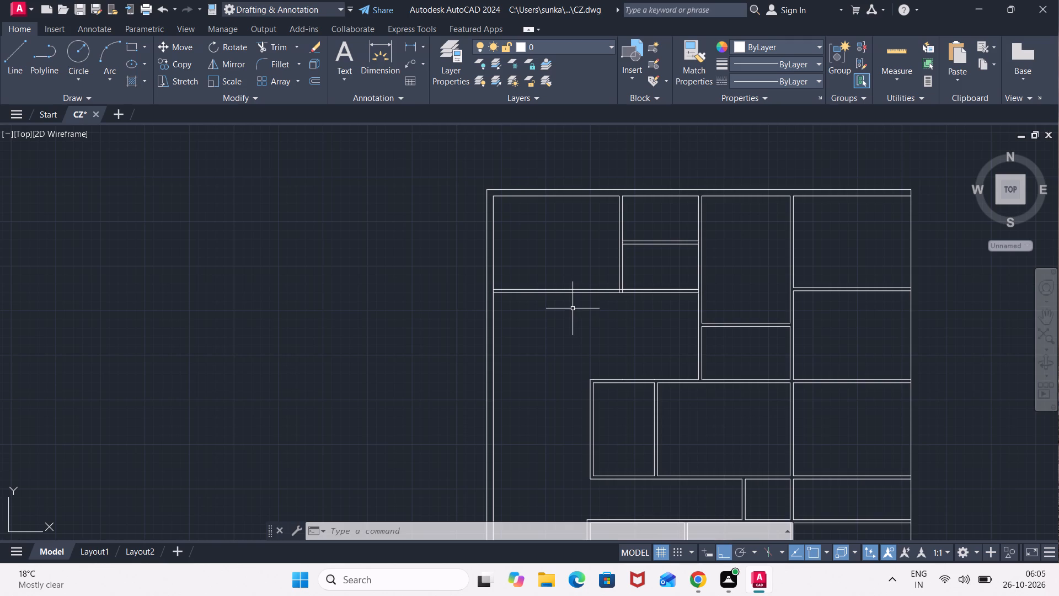
pyautogui.press('l')
pyautogui.press('Return')
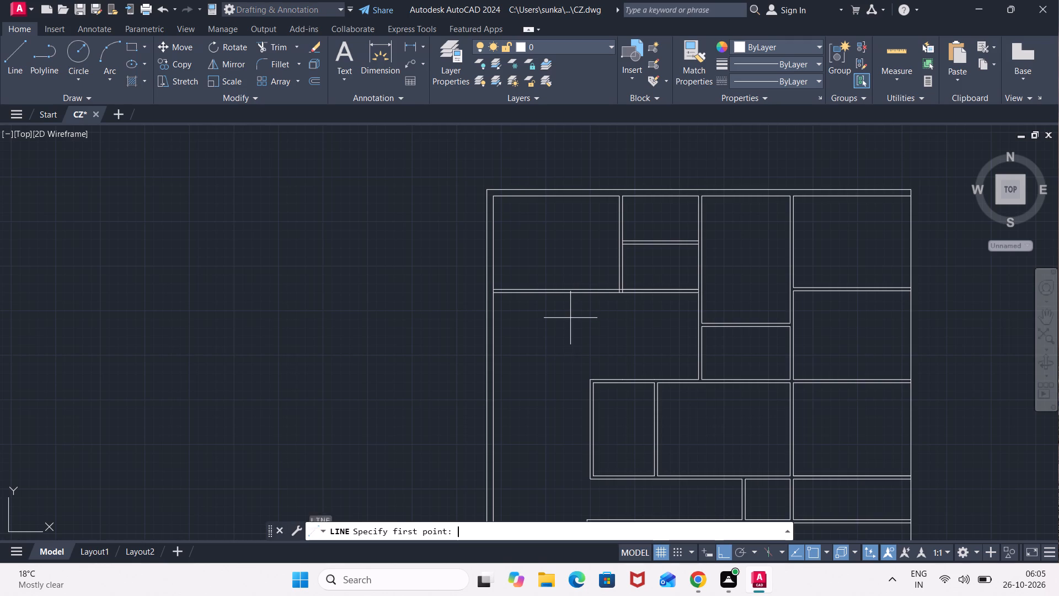
pyautogui.scroll(3, 586, 391)
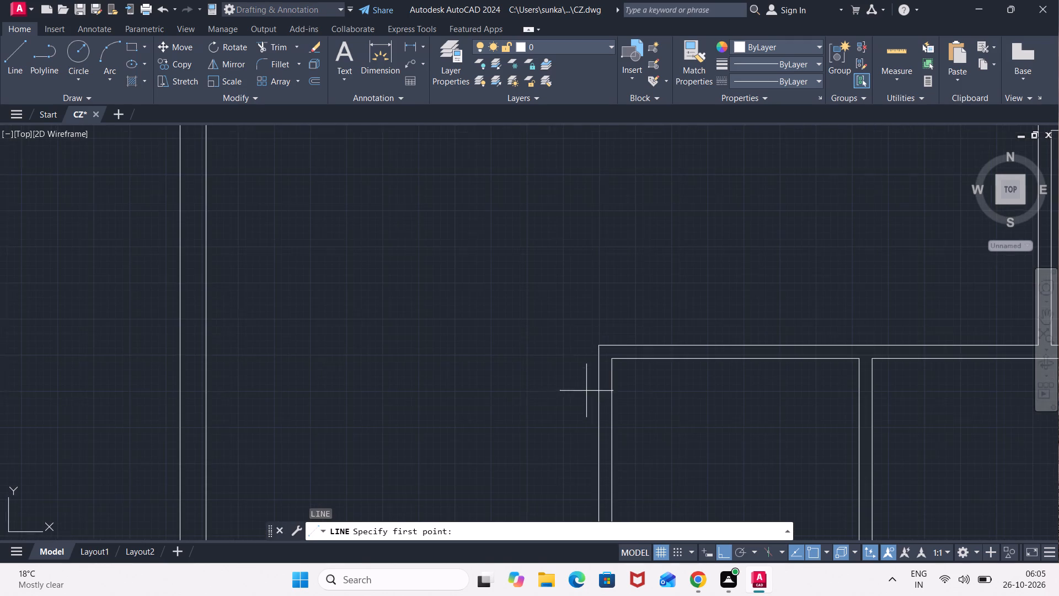
pyautogui.click(599, 380)
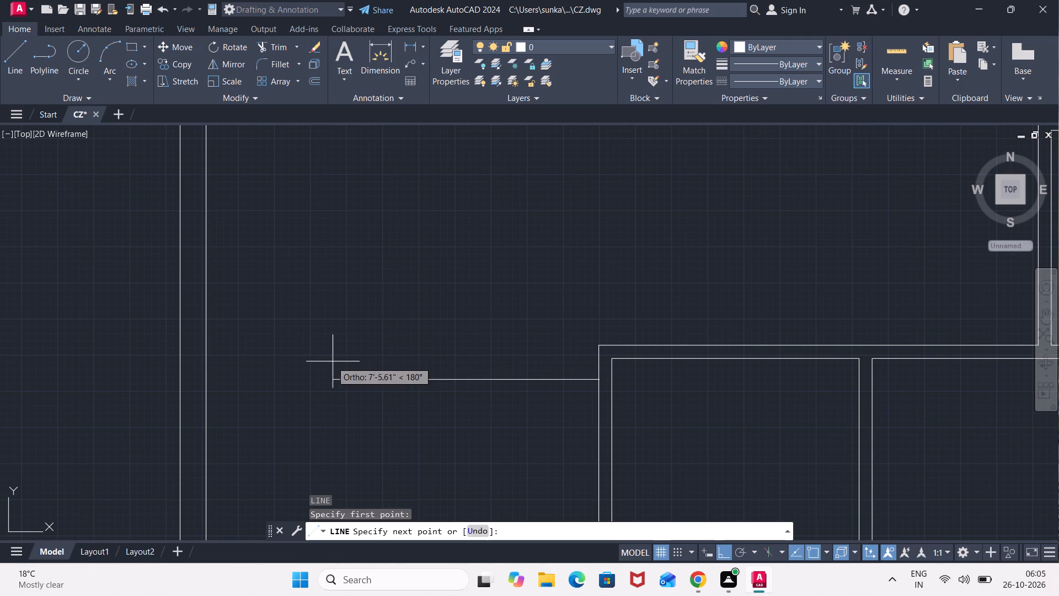
pyautogui.click(209, 377)
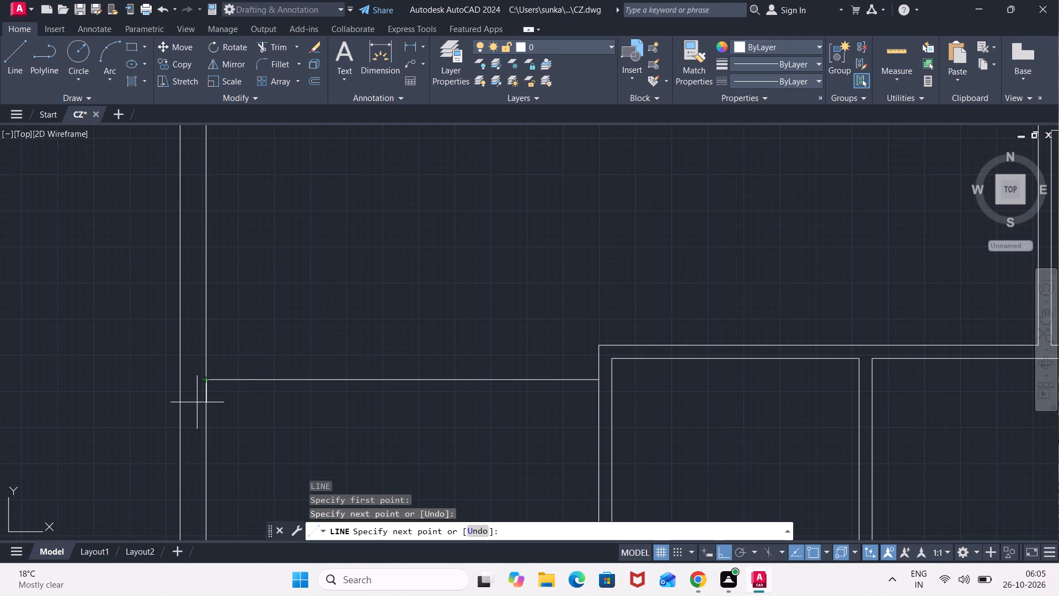
pyautogui.press('Escape')
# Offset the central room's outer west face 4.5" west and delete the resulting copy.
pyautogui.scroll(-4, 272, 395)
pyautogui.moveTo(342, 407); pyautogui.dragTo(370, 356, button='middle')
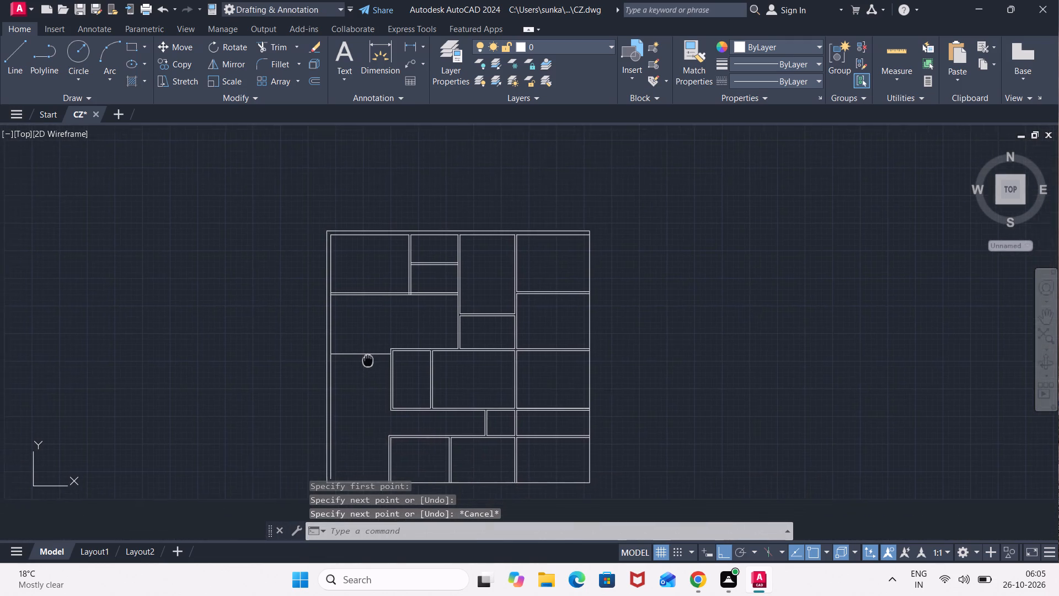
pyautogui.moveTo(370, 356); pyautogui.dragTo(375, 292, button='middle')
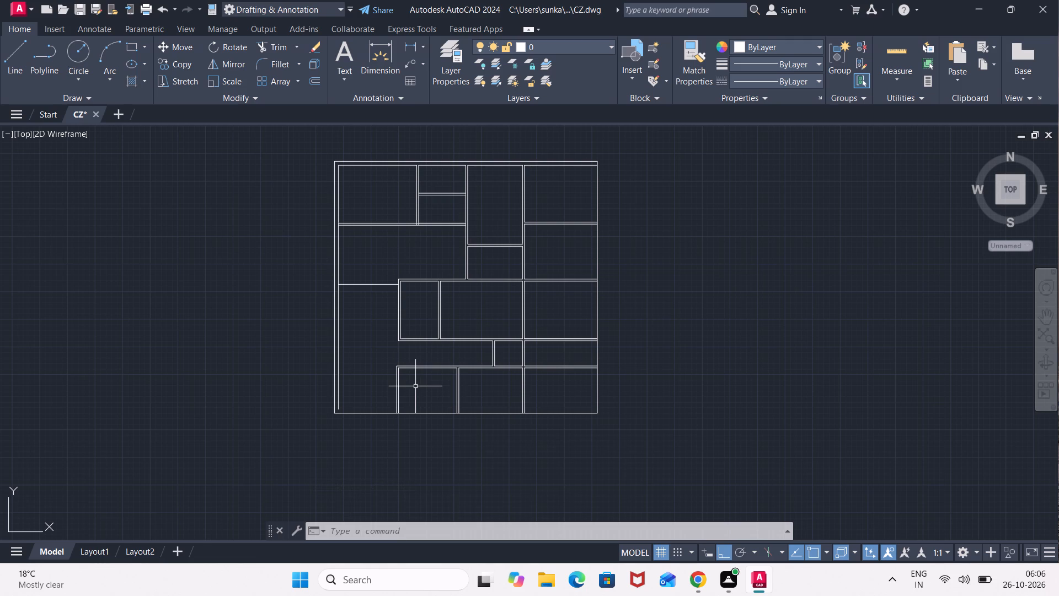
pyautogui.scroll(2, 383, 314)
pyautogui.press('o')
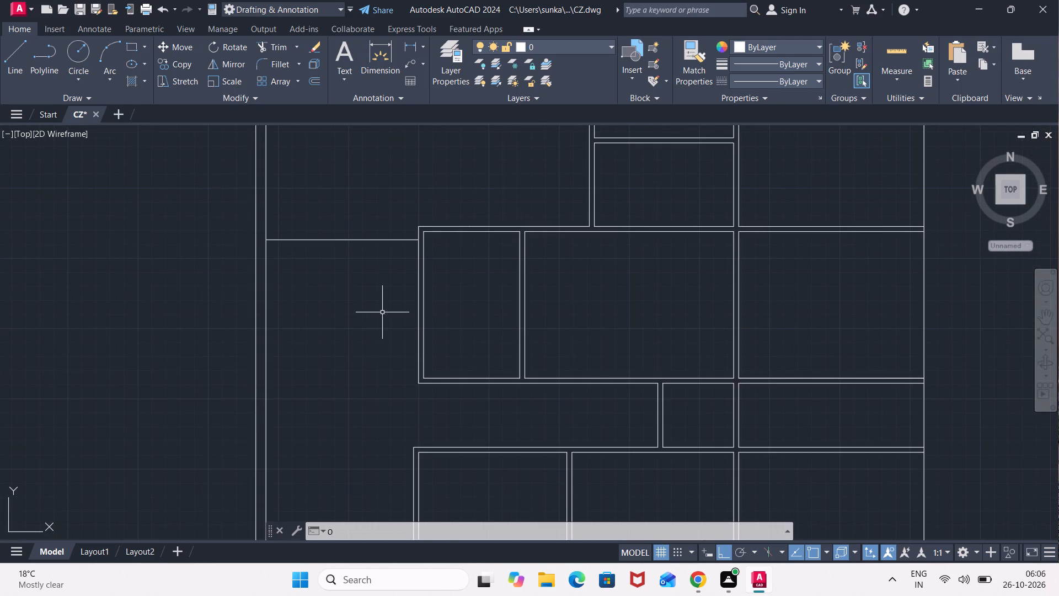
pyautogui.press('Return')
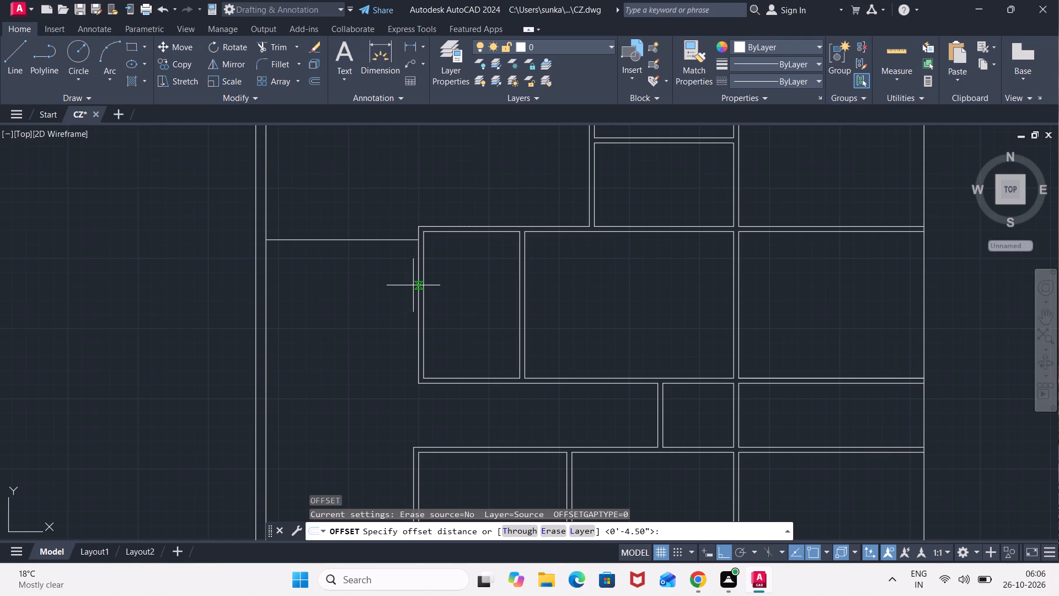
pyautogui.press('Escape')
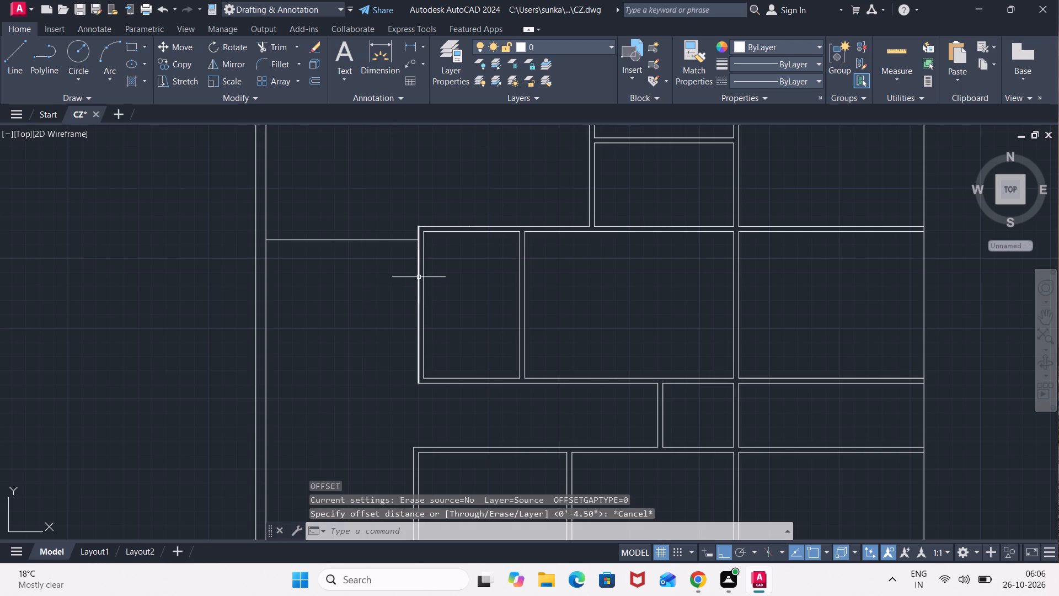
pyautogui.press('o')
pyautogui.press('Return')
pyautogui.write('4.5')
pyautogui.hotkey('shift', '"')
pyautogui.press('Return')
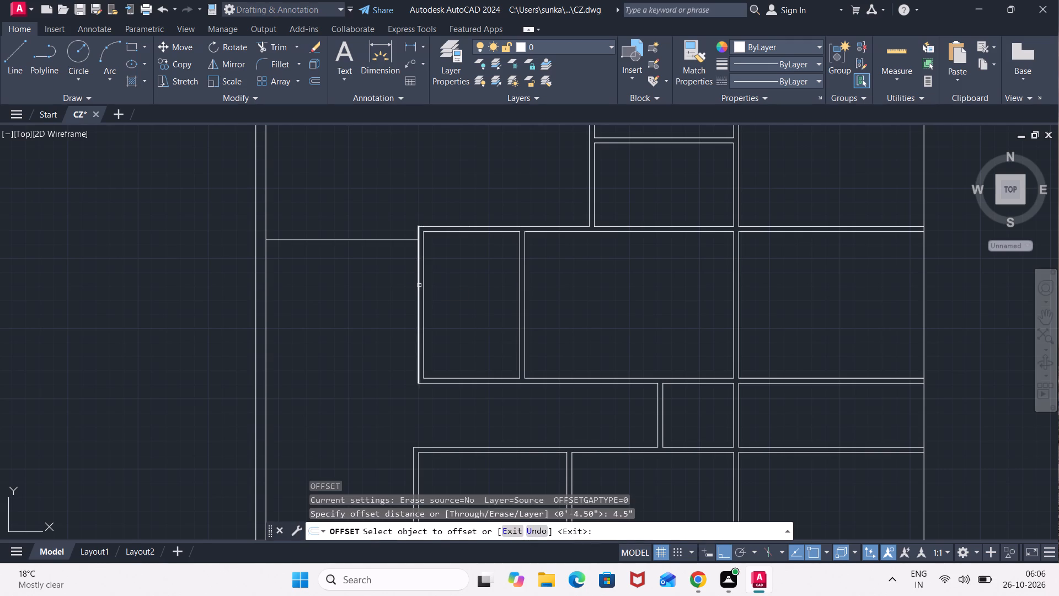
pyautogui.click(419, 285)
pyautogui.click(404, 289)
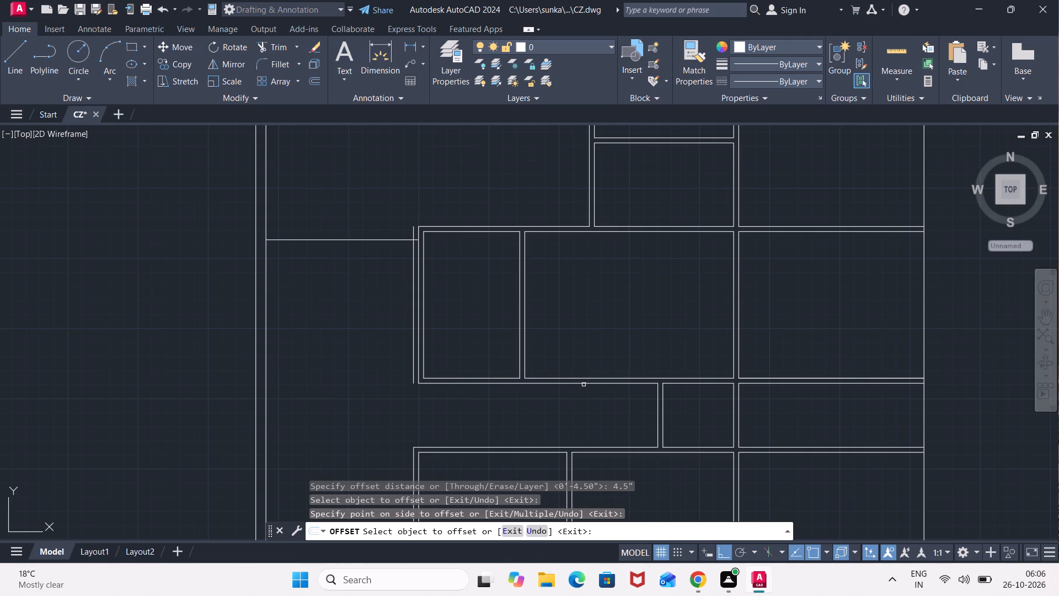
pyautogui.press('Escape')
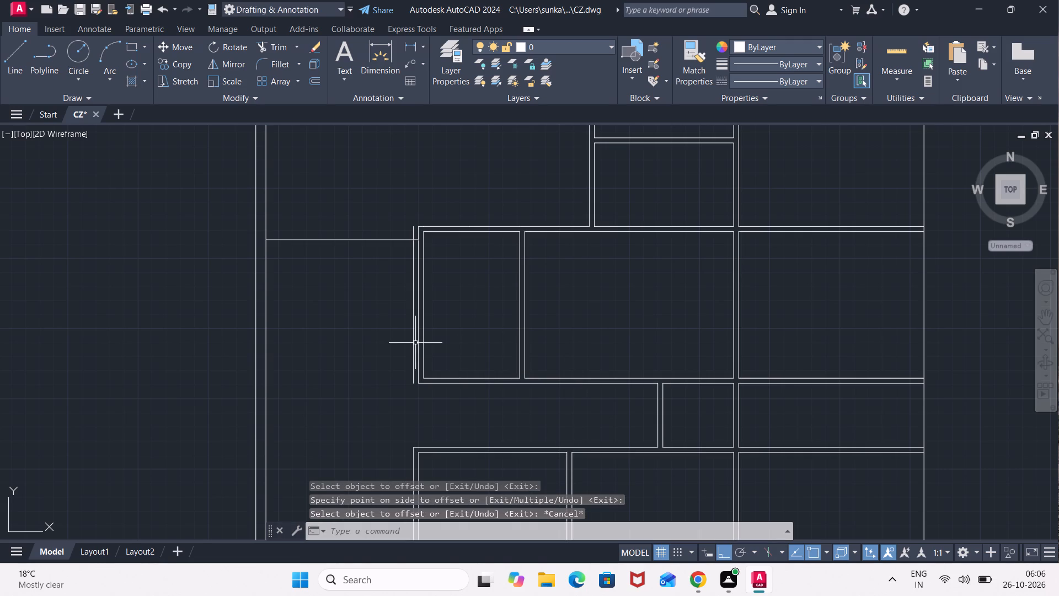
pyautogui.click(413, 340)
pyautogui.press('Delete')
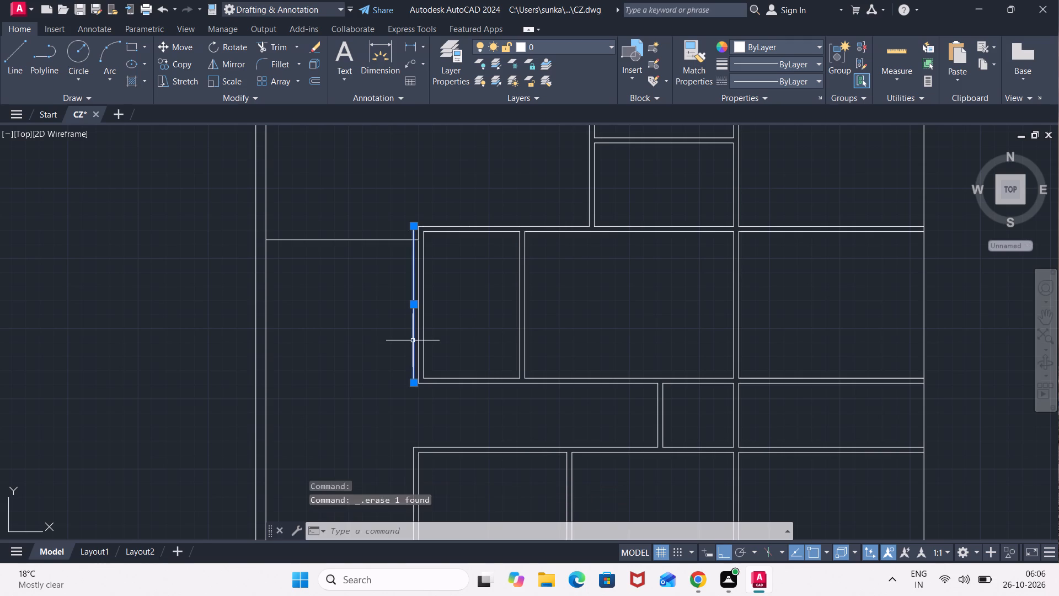
# Offset the horizontal line between the west outer wall and the central room 4.5" south to complete the partition.
pyautogui.press('o')
pyautogui.press('Return')
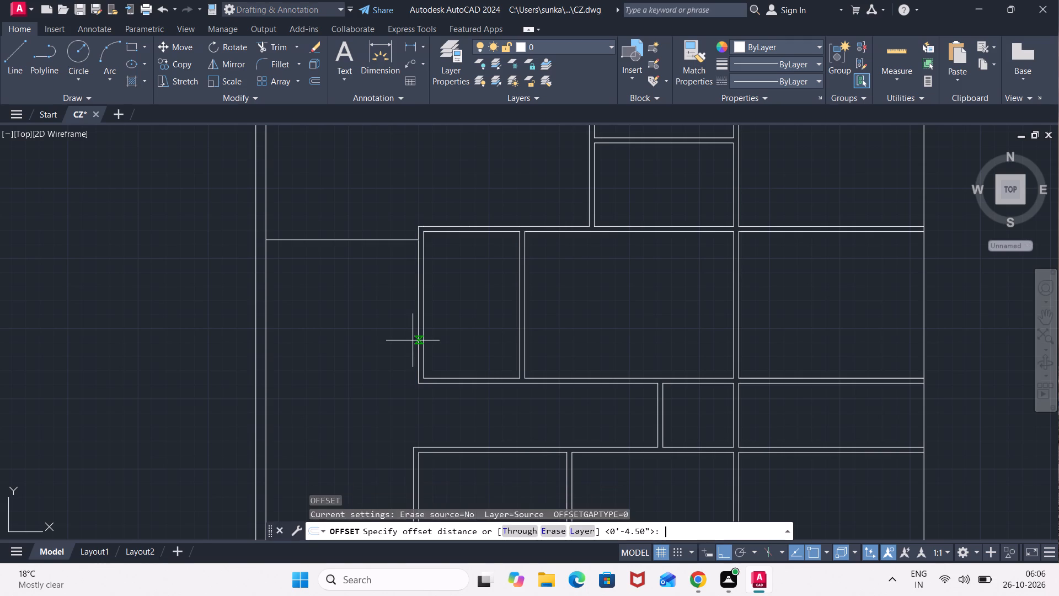
pyautogui.press('Return')
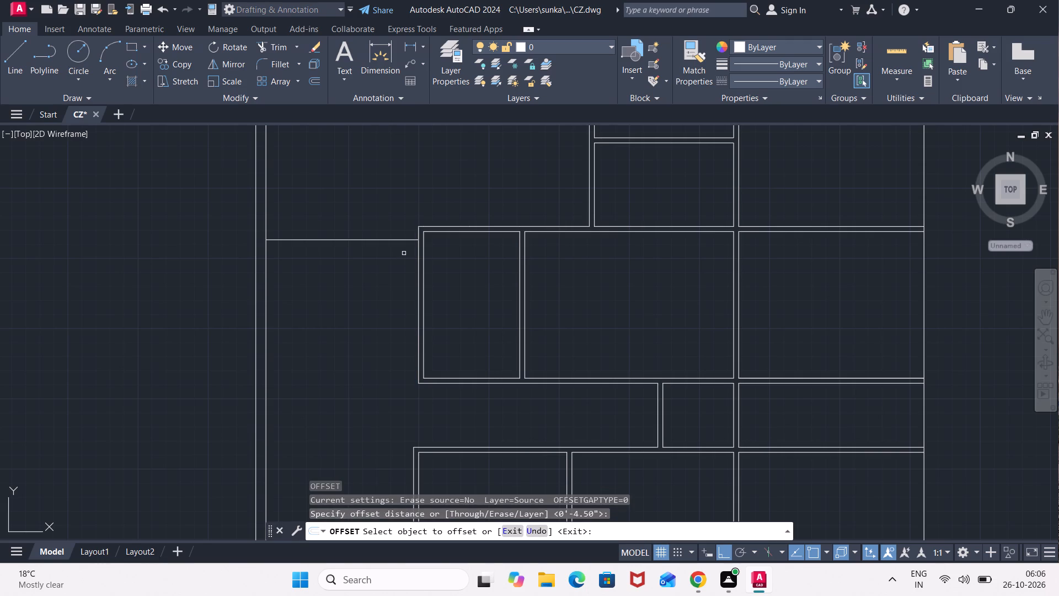
pyautogui.click(411, 240)
pyautogui.click(414, 283)
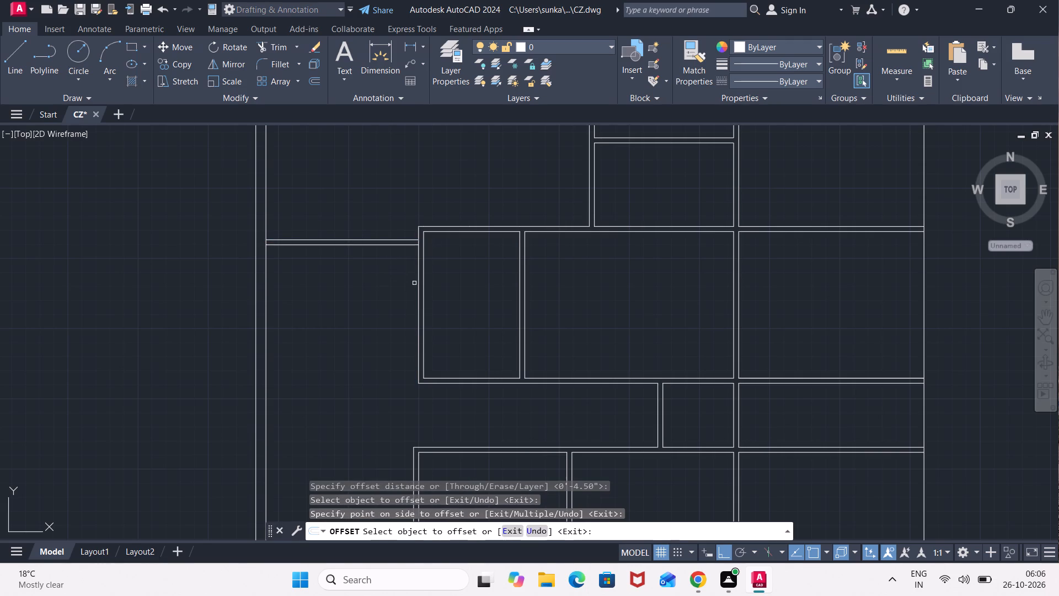
pyautogui.moveTo(414, 284); pyautogui.dragTo(466, 369, button='middle')
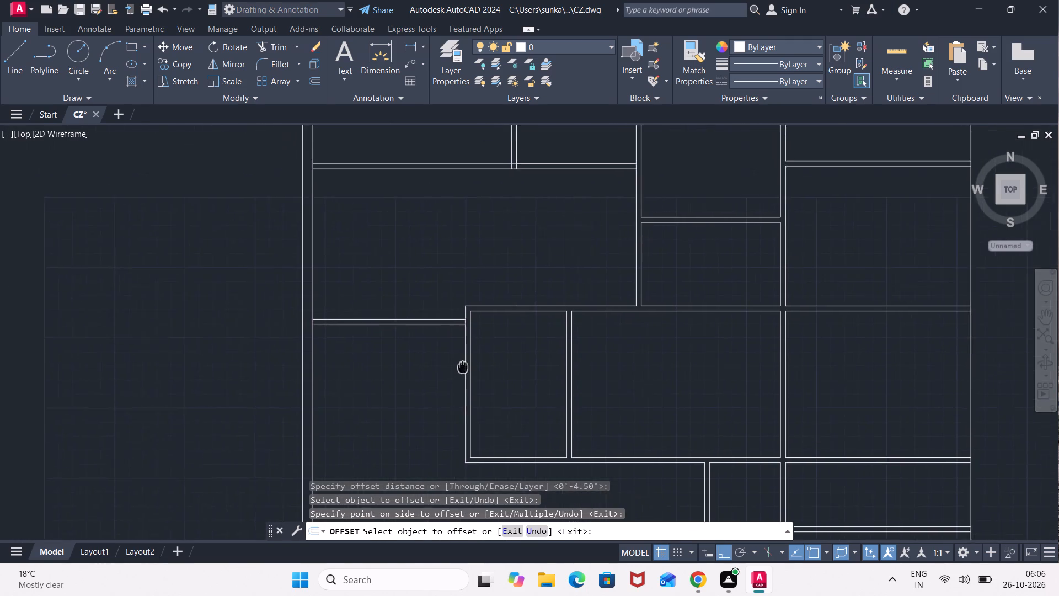
pyautogui.moveTo(466, 369); pyautogui.dragTo(549, 433, button='middle')
pyautogui.press('Escape')
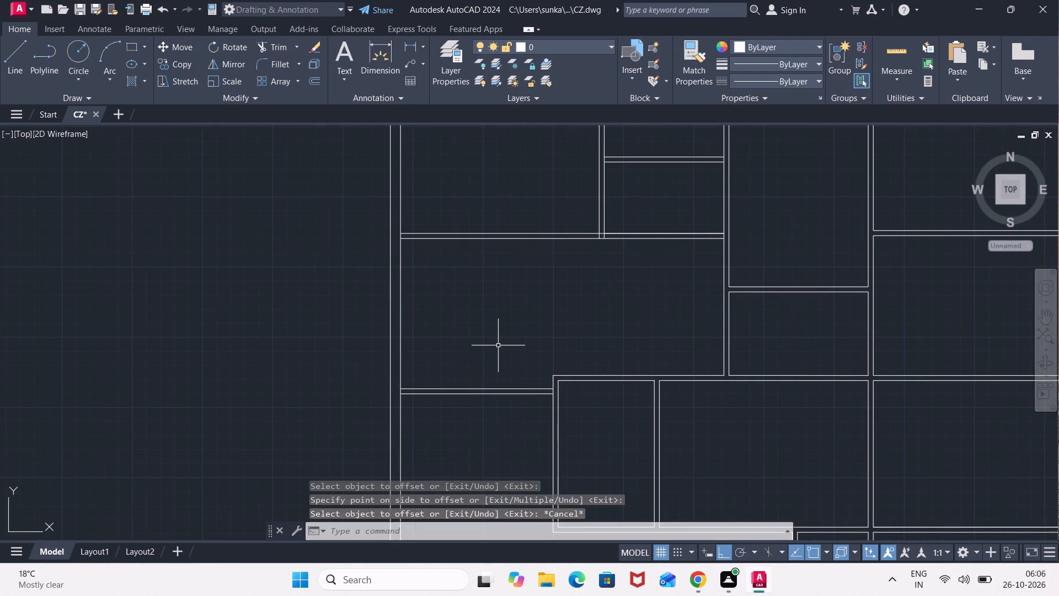
# Trim the central room's outer west face and the west outer wall's inner face between the new partition's two lines.
pyautogui.write('TR')
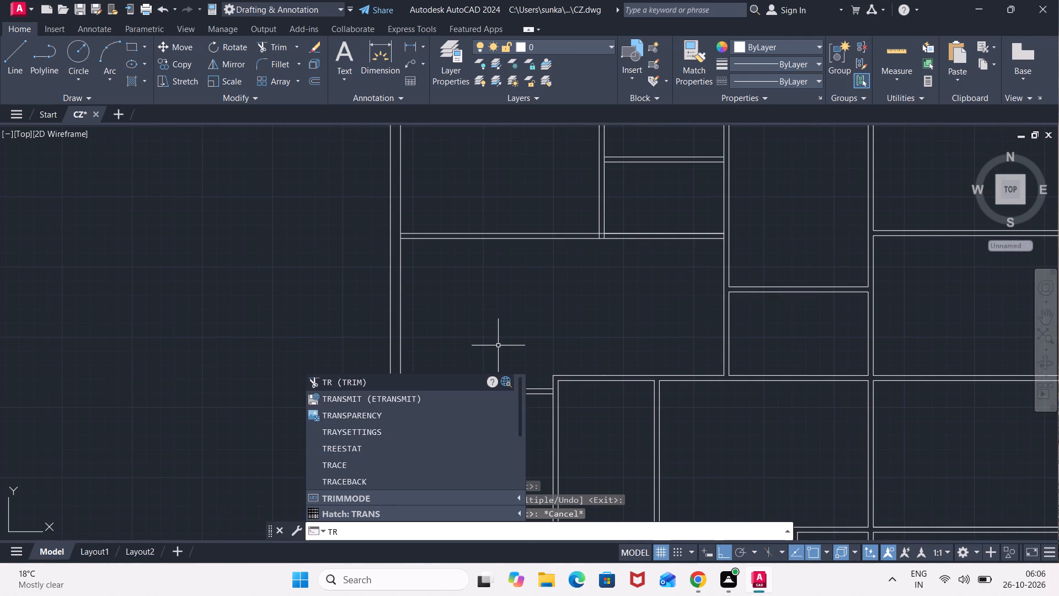
pyautogui.press('Return')
pyautogui.scroll(2, 544, 385)
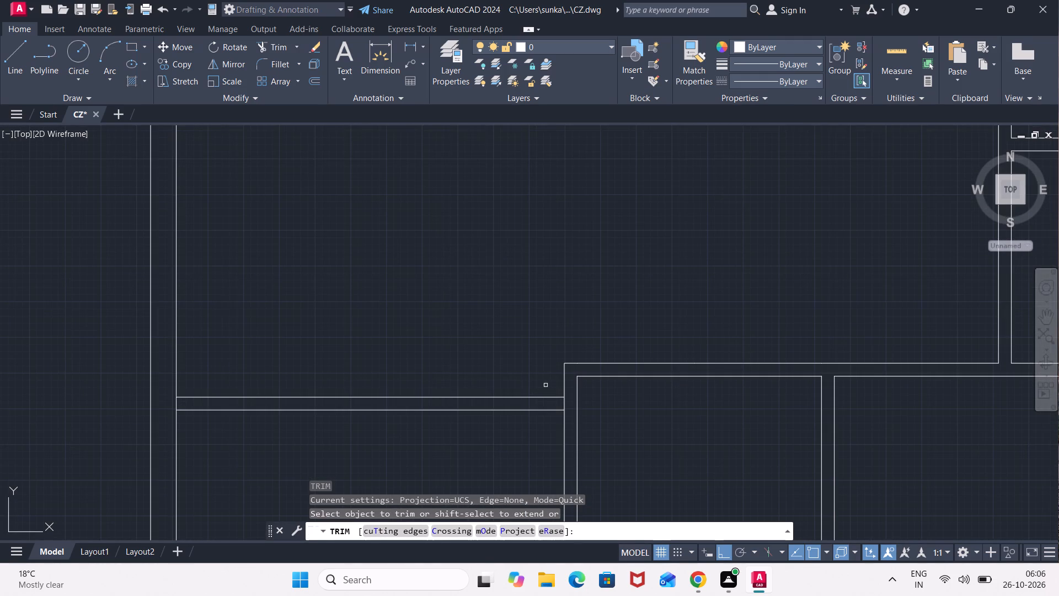
pyautogui.click(564, 406)
pyautogui.scroll(-1, 367, 405)
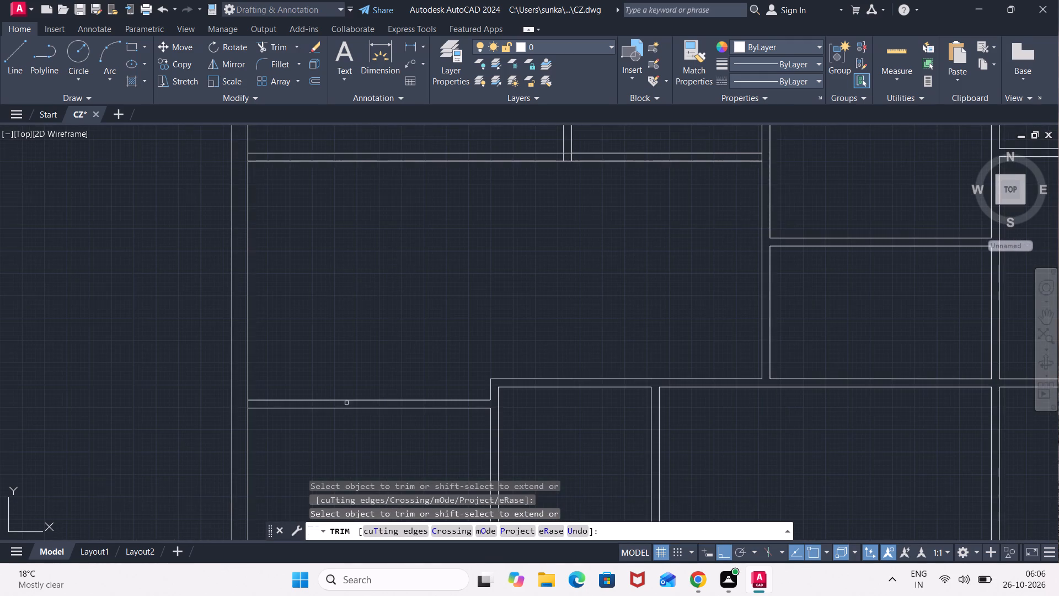
pyautogui.click(253, 404)
pyautogui.click(245, 404)
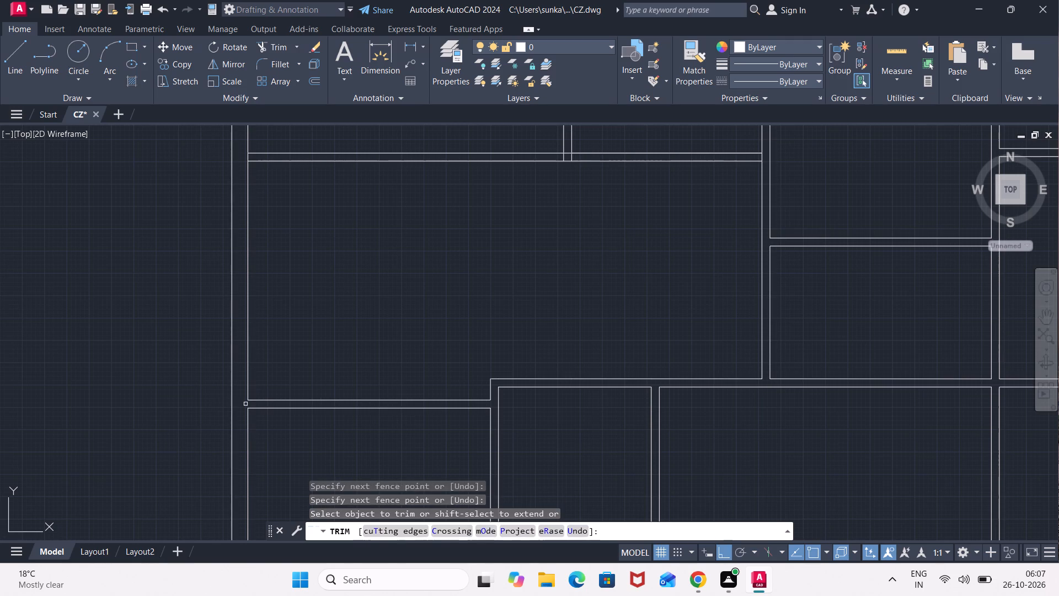
# Trim the lines crossing the junction where the northwest room's east partition meets its south wall.
pyautogui.scroll(-2, 387, 289)
pyautogui.moveTo(392, 284); pyautogui.dragTo(398, 368, button='middle')
pyautogui.scroll(1, 398, 368)
pyautogui.scroll(2, 483, 301)
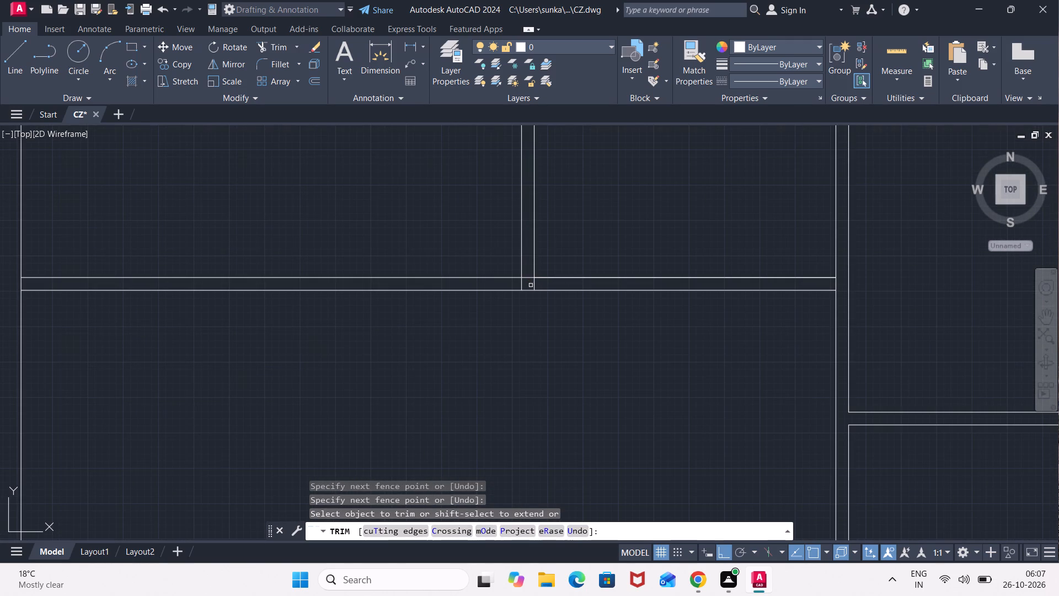
pyautogui.click(541, 283)
pyautogui.click(504, 285)
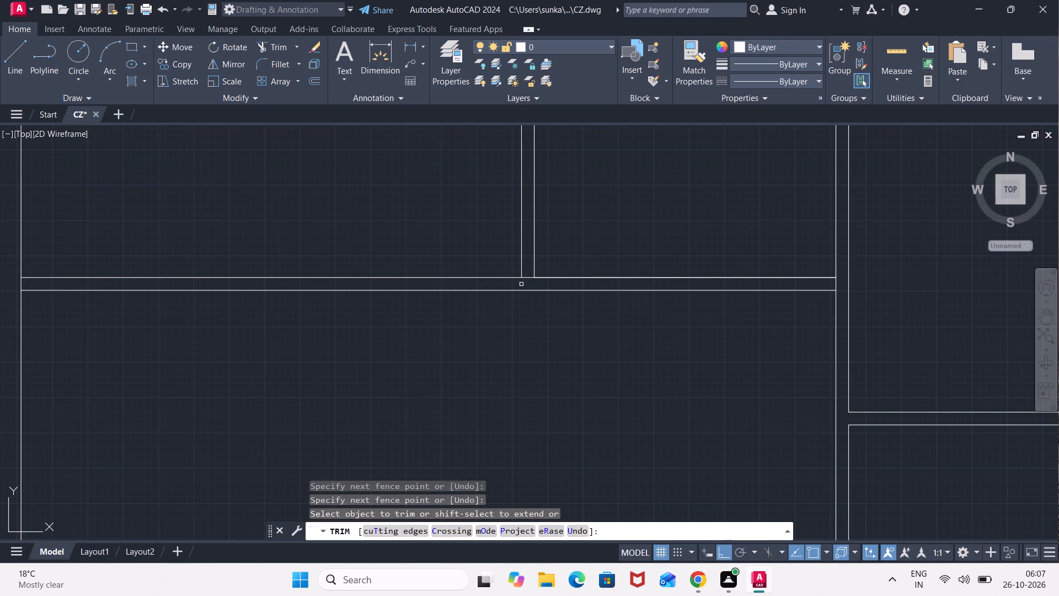
pyautogui.click(526, 280)
pyautogui.click(530, 264)
# Trim the wall junctions at both ends of the two small rooms' dividing partition and at their south wall's east end.
pyautogui.scroll(-2, 530, 264)
pyautogui.moveTo(543, 233); pyautogui.dragTo(560, 353, button='middle')
pyautogui.scroll(1, 554, 298)
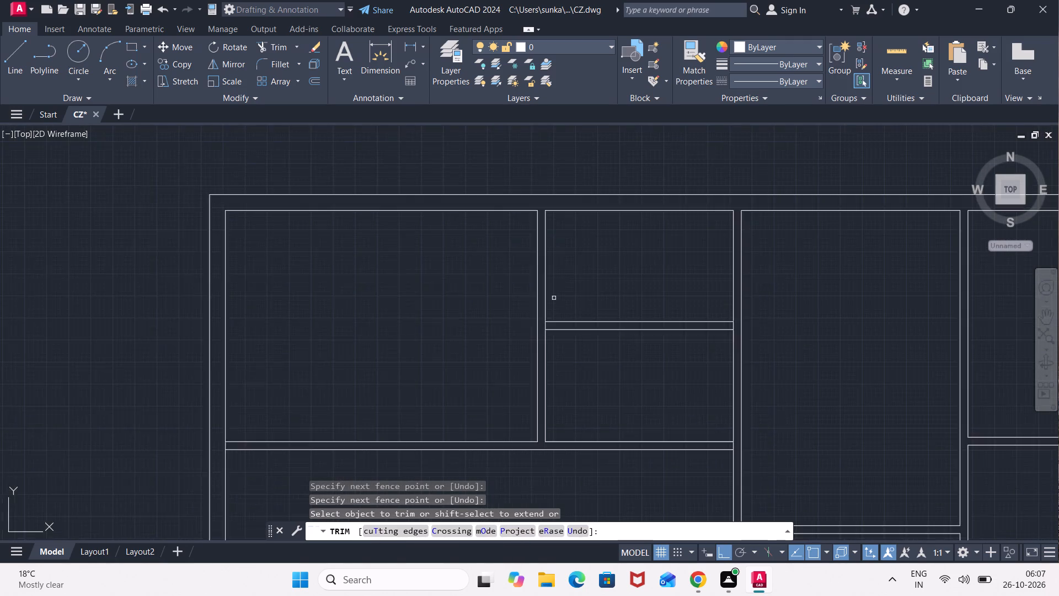
pyautogui.scroll(1, 554, 298)
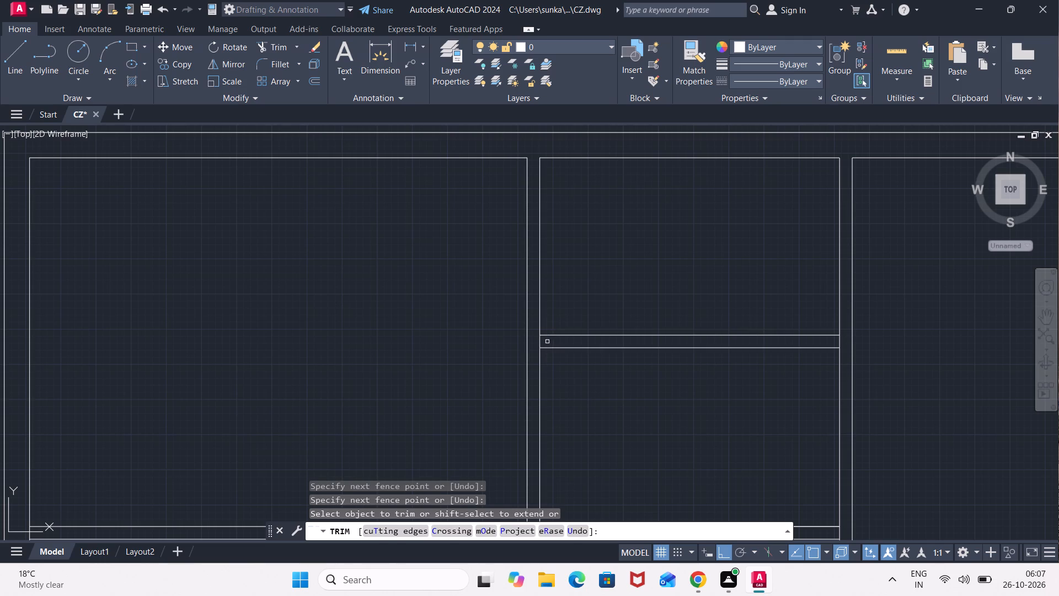
pyautogui.click(547, 342)
pyautogui.click(536, 341)
pyautogui.scroll(-1, 559, 222)
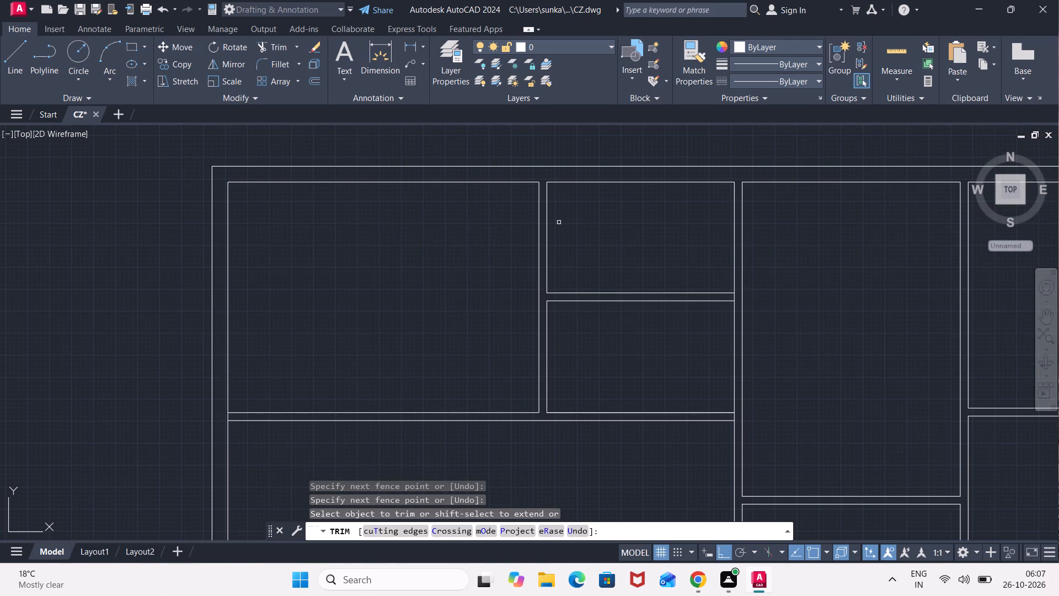
pyautogui.click(736, 297)
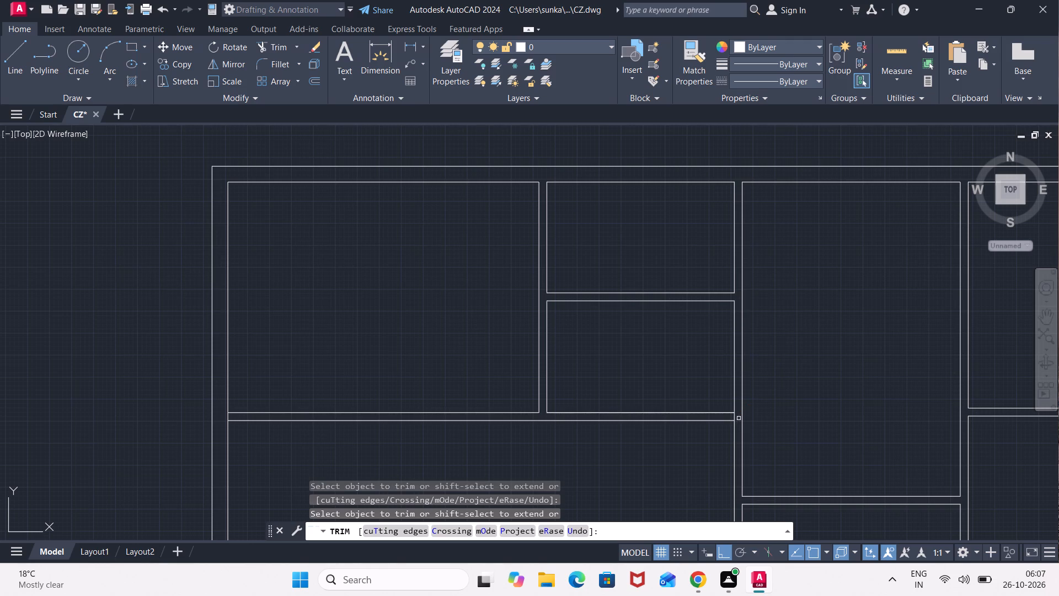
pyautogui.click(735, 417)
# Draw a vertical line from the new west partition's north face to the south face of the northwest room's south wall.
pyautogui.scroll(-1, 526, 444)
pyautogui.moveTo(526, 444); pyautogui.dragTo(540, 272, button='middle')
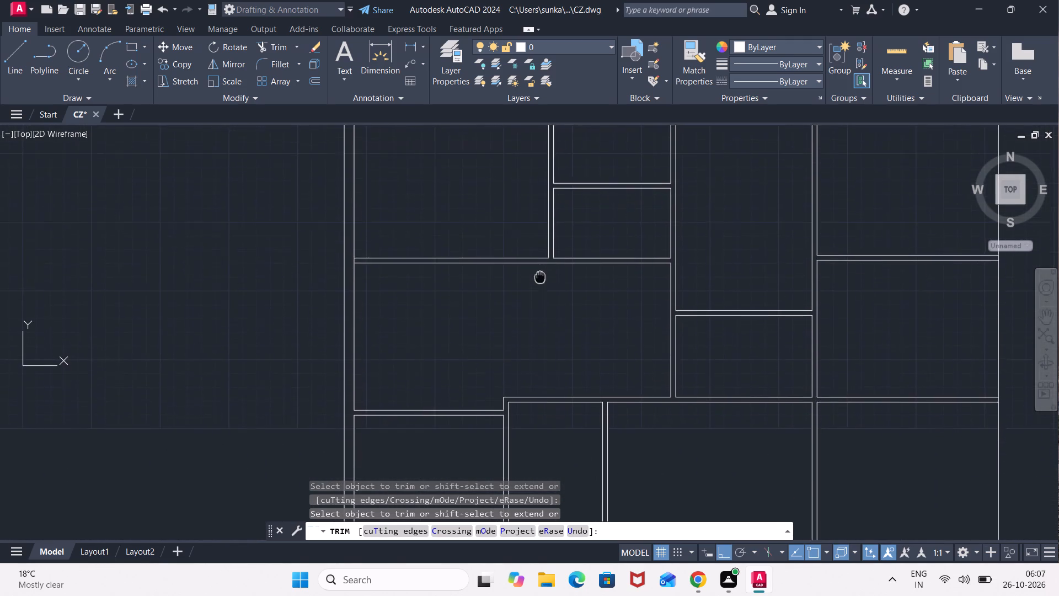
pyautogui.moveTo(540, 272); pyautogui.dragTo(535, 241, button='middle')
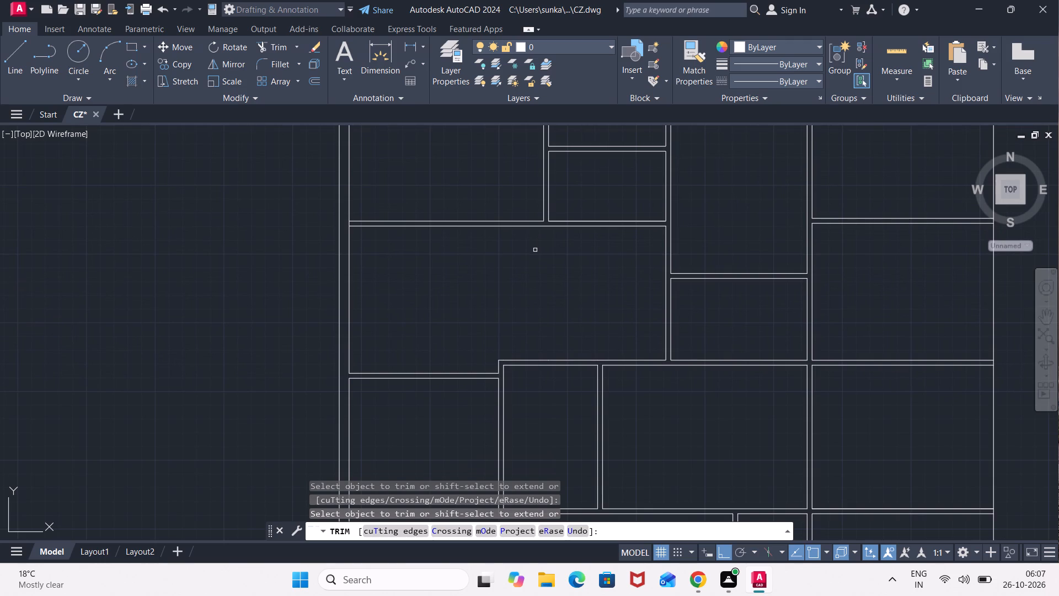
pyautogui.press('Escape')
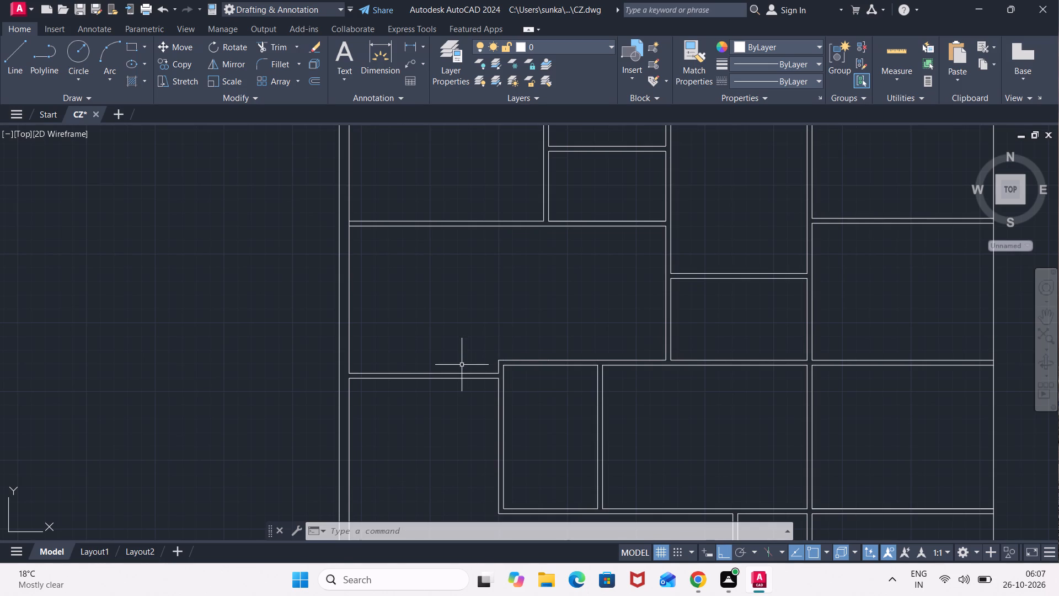
pyautogui.press('l')
pyautogui.press('Return')
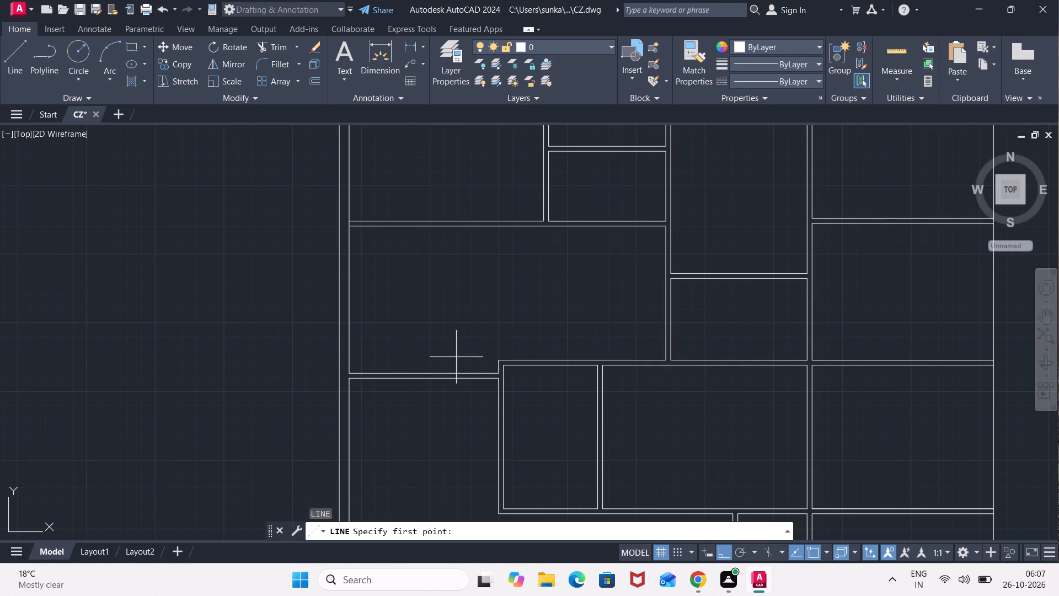
pyautogui.click(470, 371)
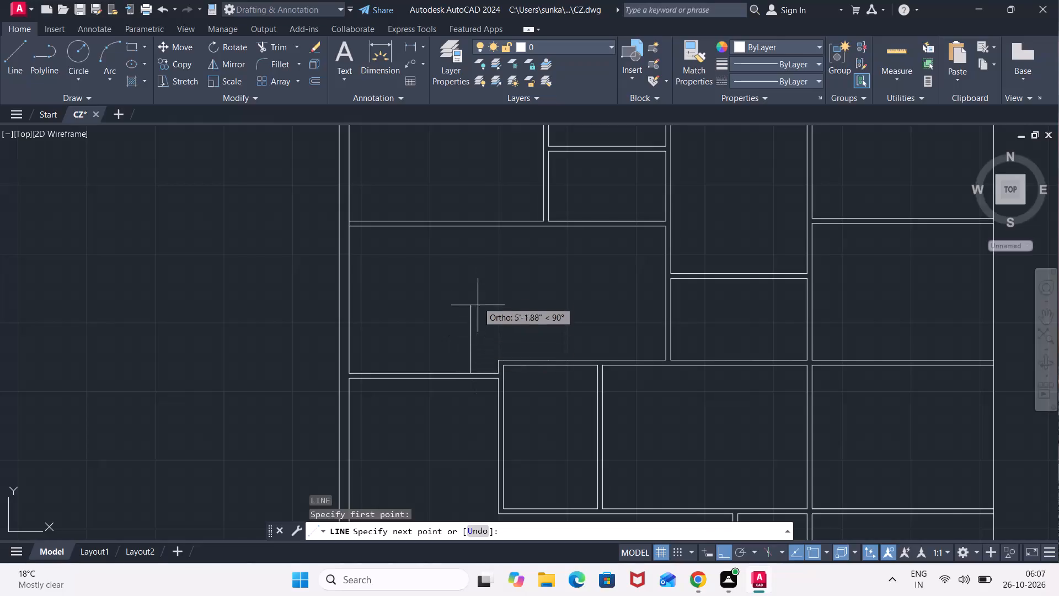
pyautogui.click(470, 226)
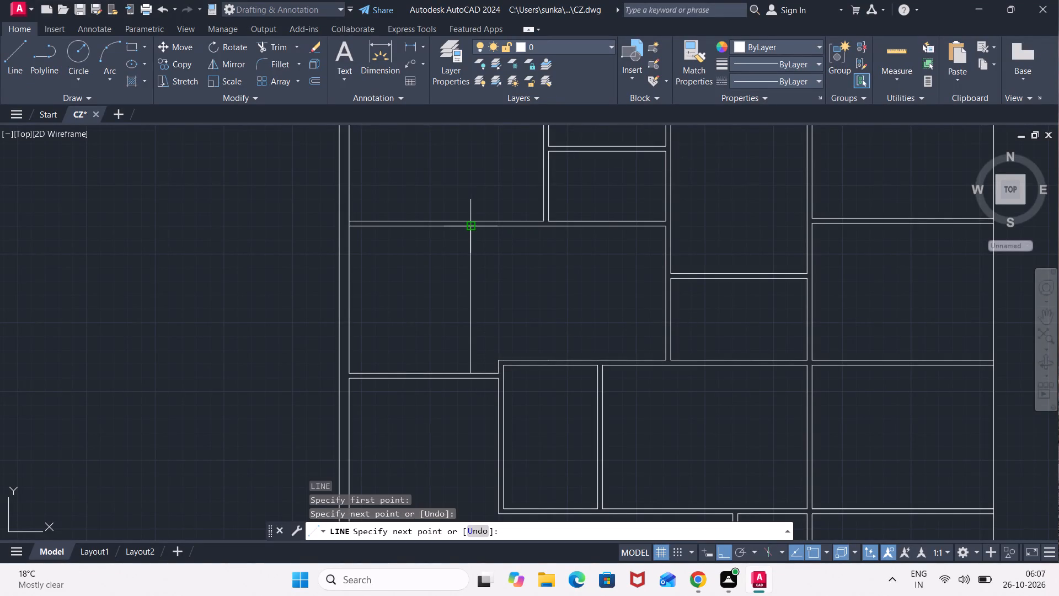
pyautogui.press('Escape')
# Offset the new vertical line 4.5" west to form the partition dividing the room south of the northwest room.
pyautogui.scroll(2, 473, 235)
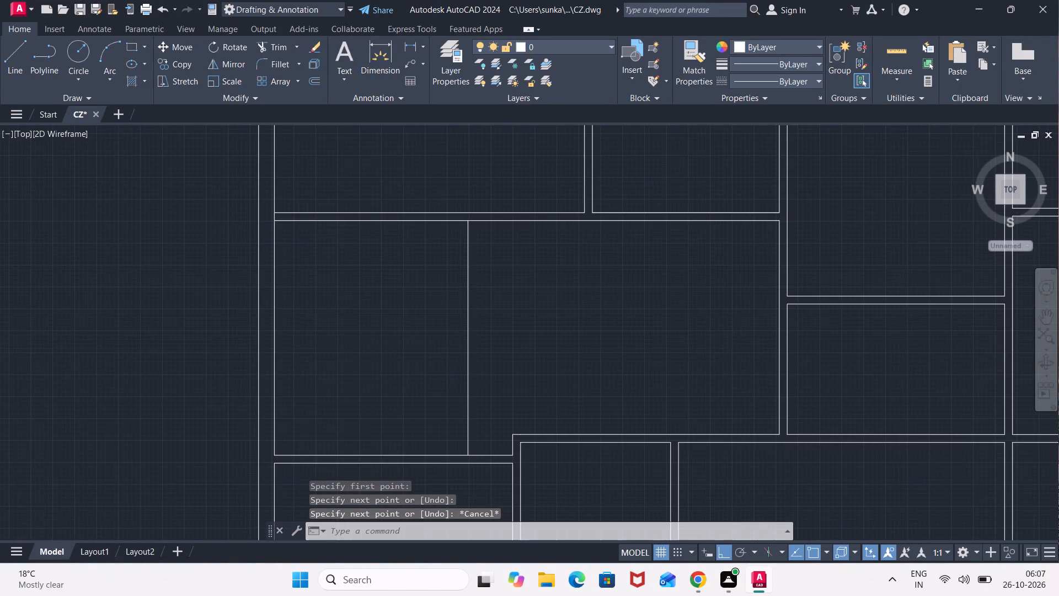
pyautogui.press('o')
pyautogui.press('Return')
pyautogui.write('4.5')
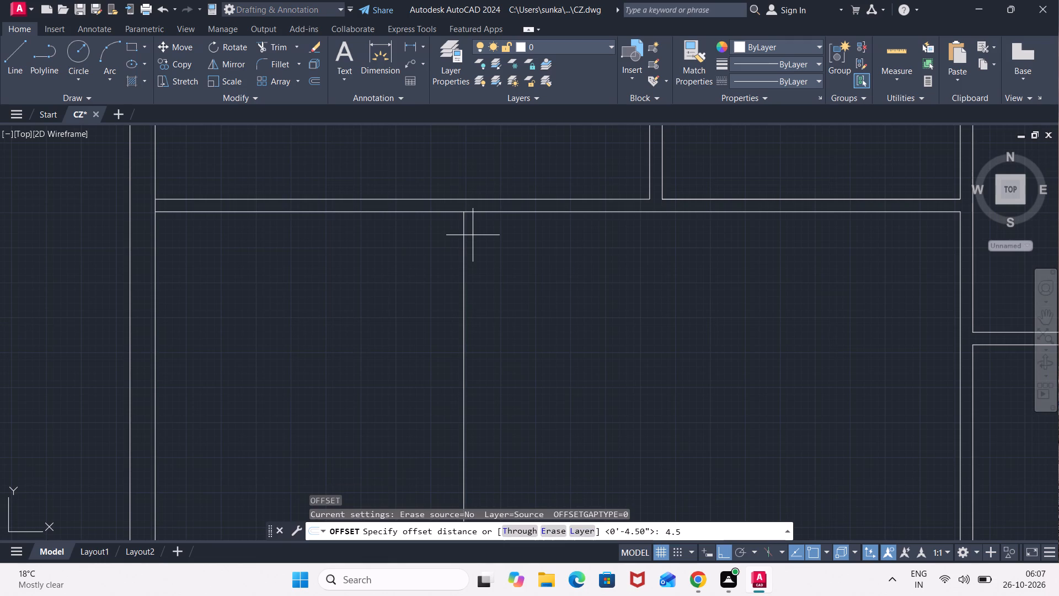
pyautogui.hotkey('shift', '"')
pyautogui.press('Return')
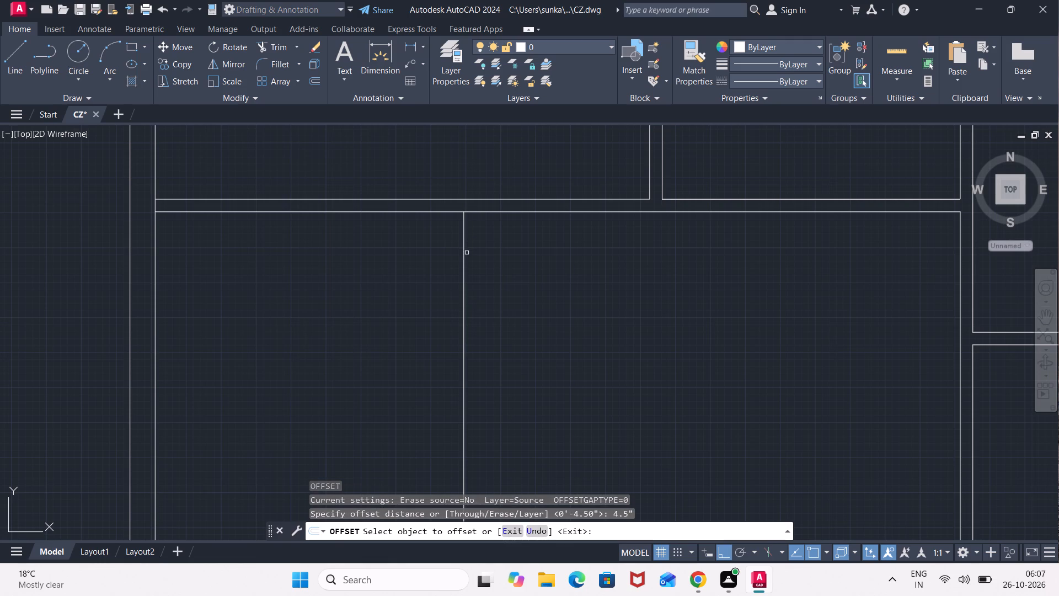
pyautogui.click(463, 264)
pyautogui.click(445, 270)
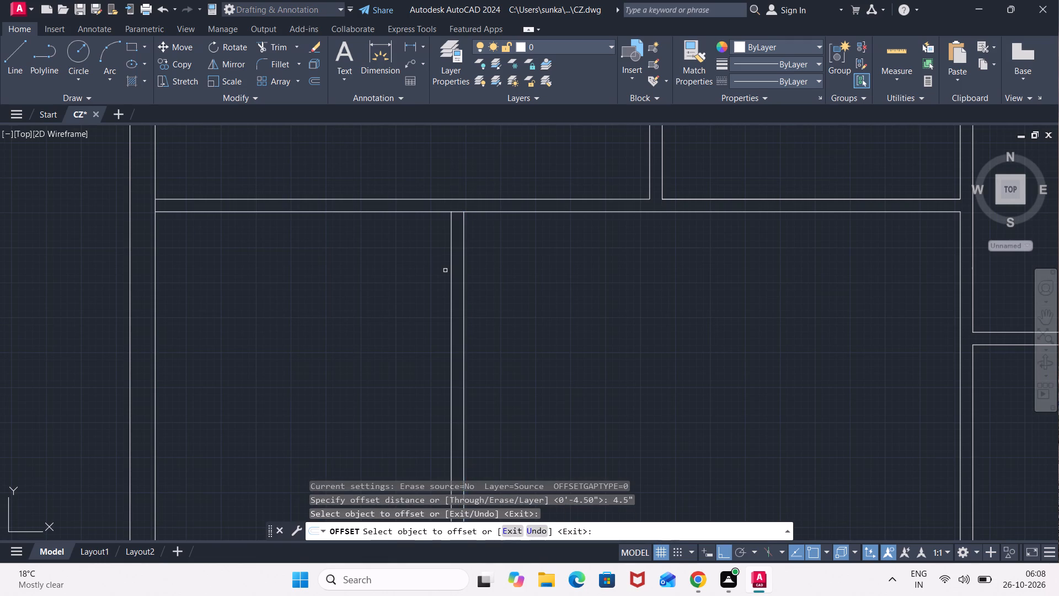
pyautogui.press('Escape')
pyautogui.scroll(-3, 445, 271)
pyautogui.scroll(2, 435, 281)
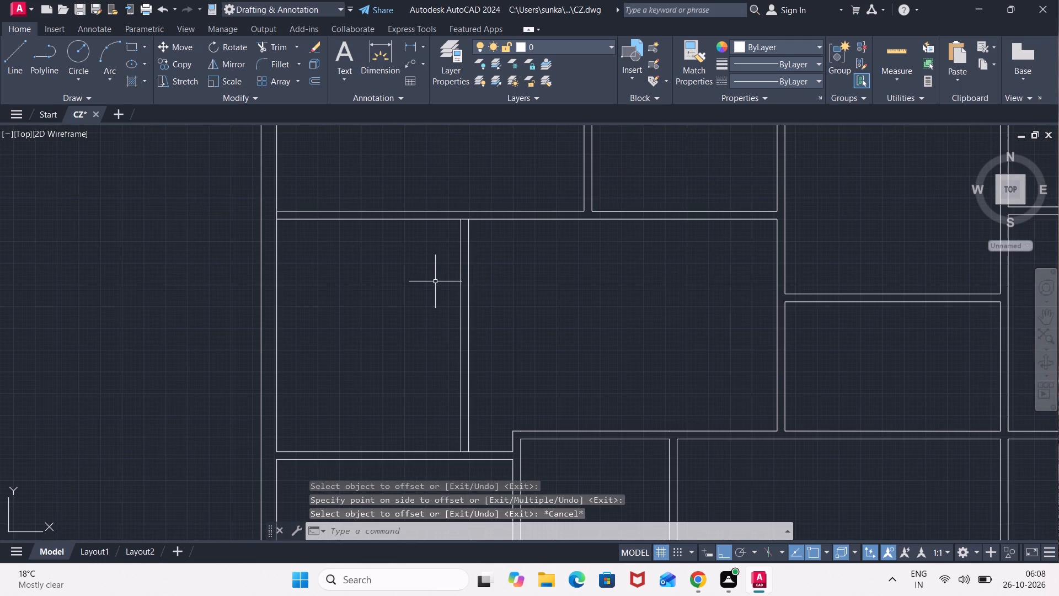
# Trim the horizontal wall lines between the new vertical partition's faces at its north and south ends.
pyautogui.write('TR')
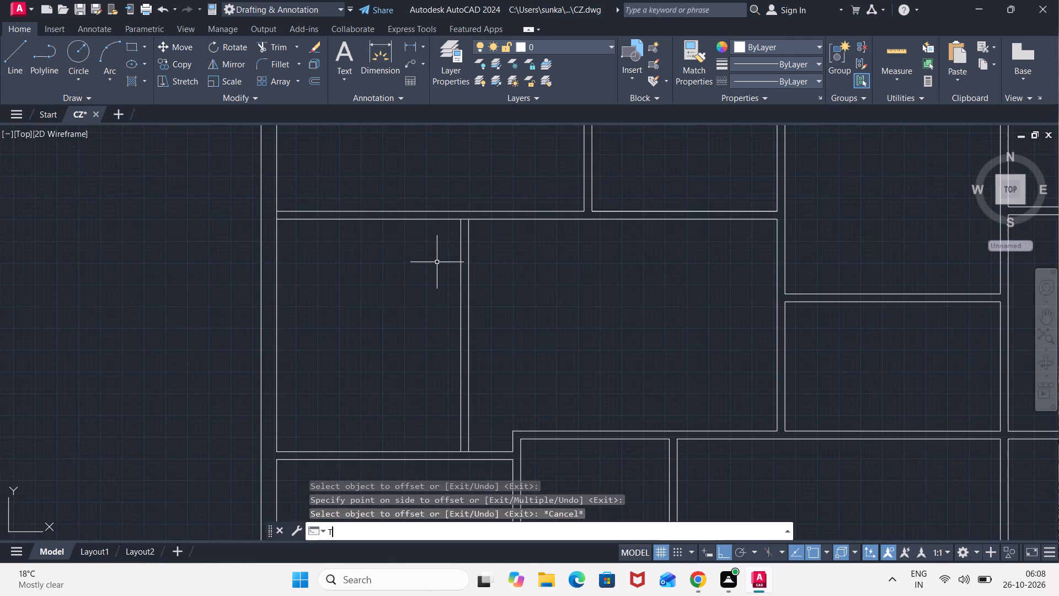
pyautogui.press('Return')
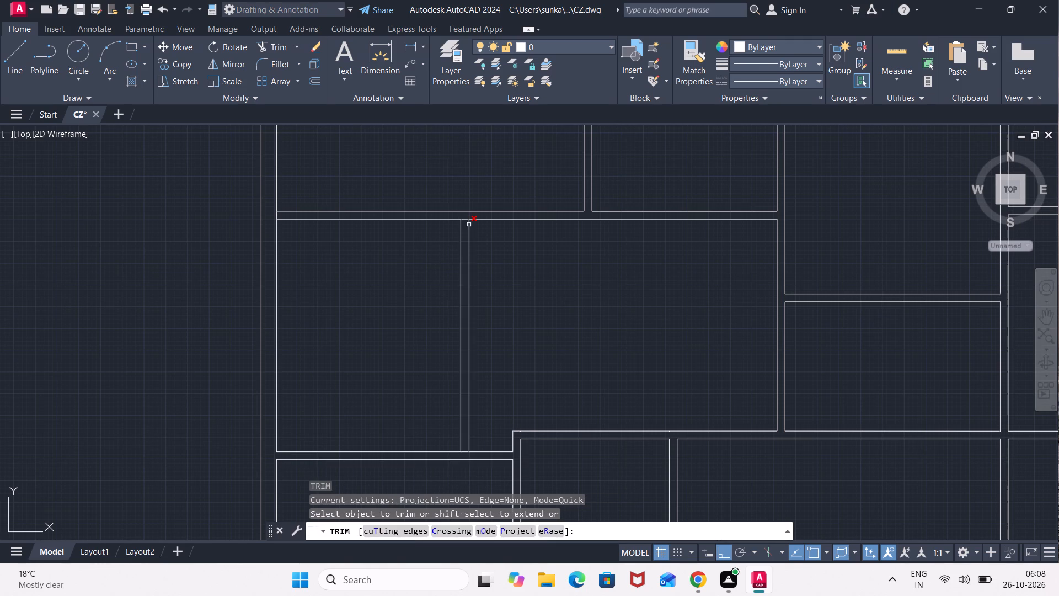
pyautogui.scroll(2, 473, 221)
pyautogui.click(439, 213)
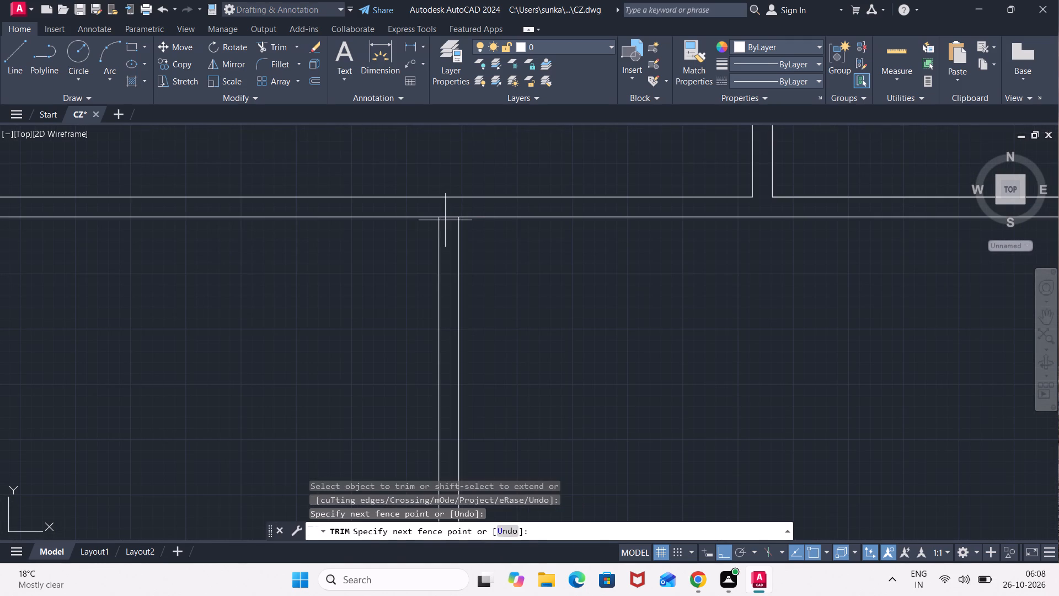
pyautogui.click(442, 208)
pyautogui.press('Escape')
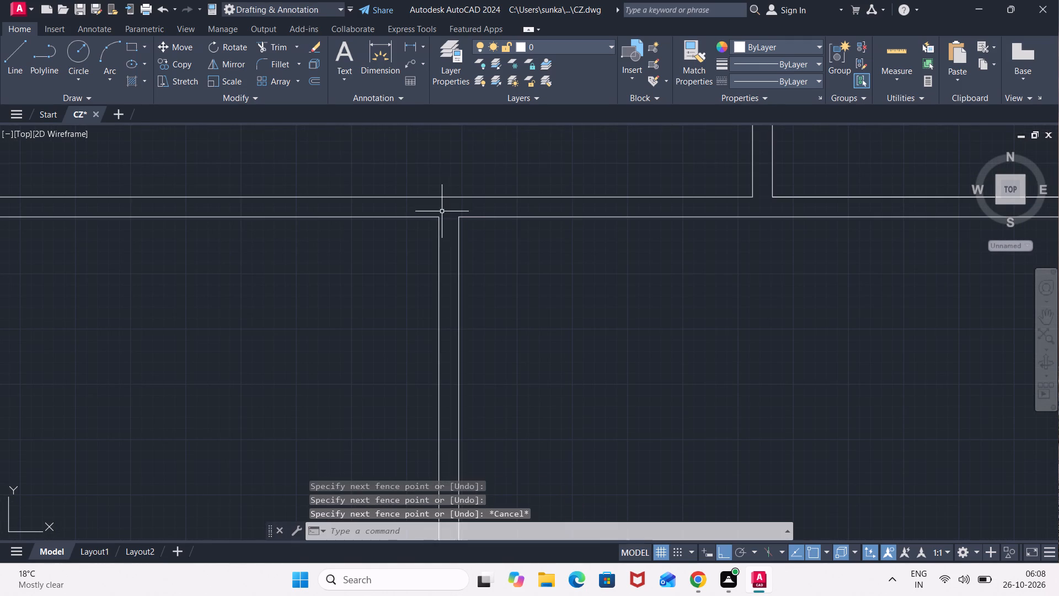
pyautogui.scroll(-3, 442, 220)
pyautogui.press('space')
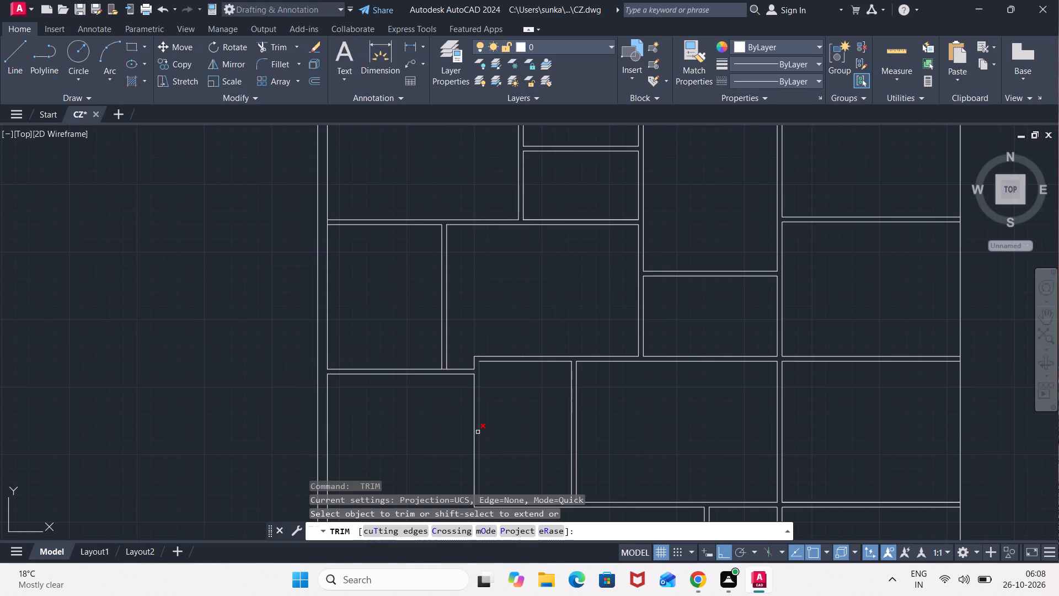
pyautogui.scroll(2, 440, 371)
pyautogui.click(447, 364)
pyautogui.click(447, 371)
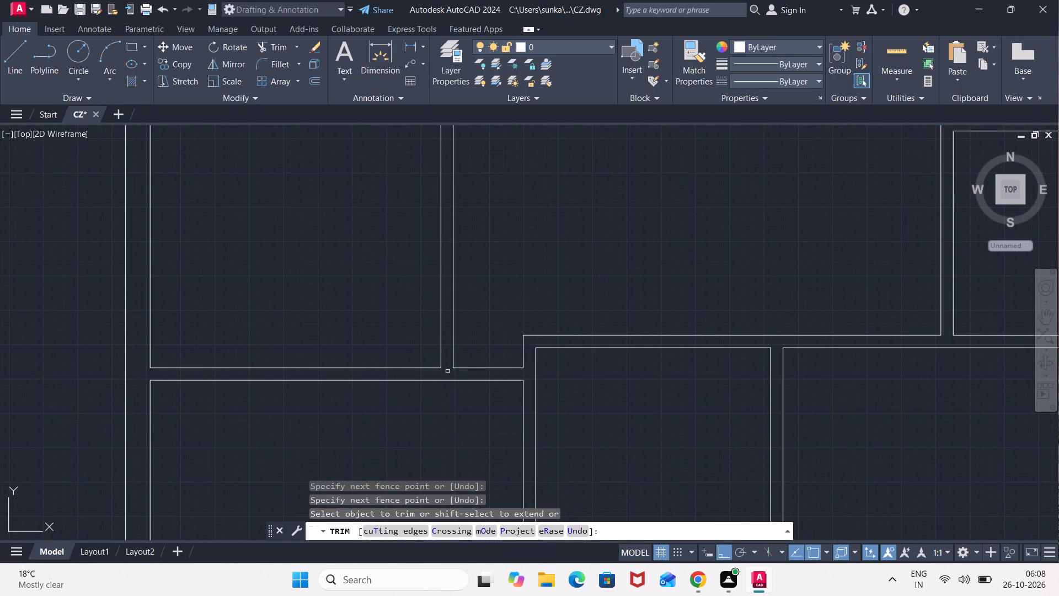
# Draw a vertical centre line through the small west room, from its south wall's midpoint to its north wall.
pyautogui.press('Escape')
pyautogui.press('Escape')
pyautogui.scroll(-2, 474, 348)
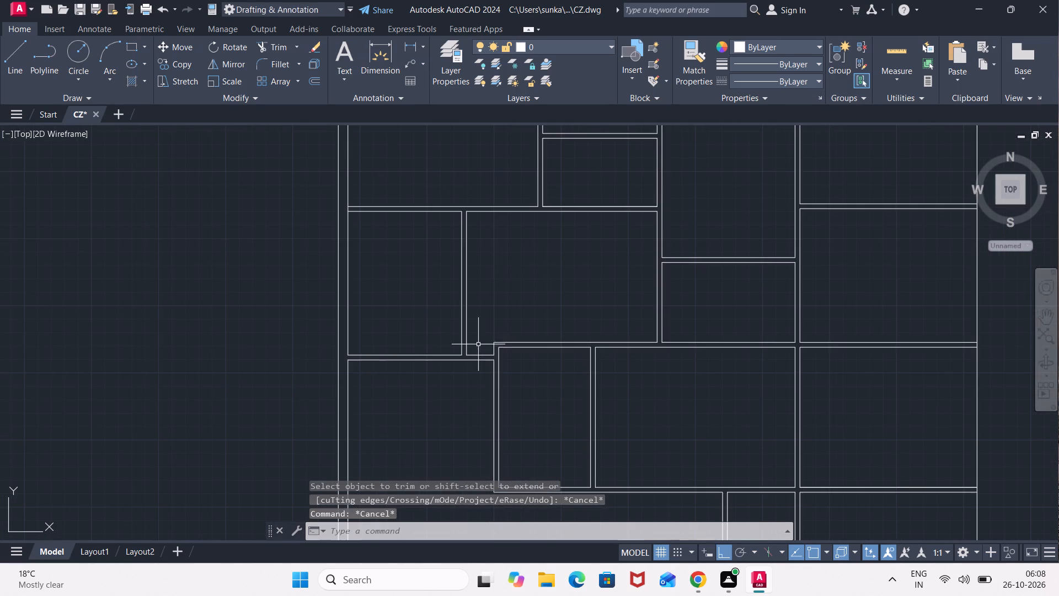
pyautogui.scroll(-1, 497, 320)
pyautogui.moveTo(497, 320); pyautogui.dragTo(550, 321, button='middle')
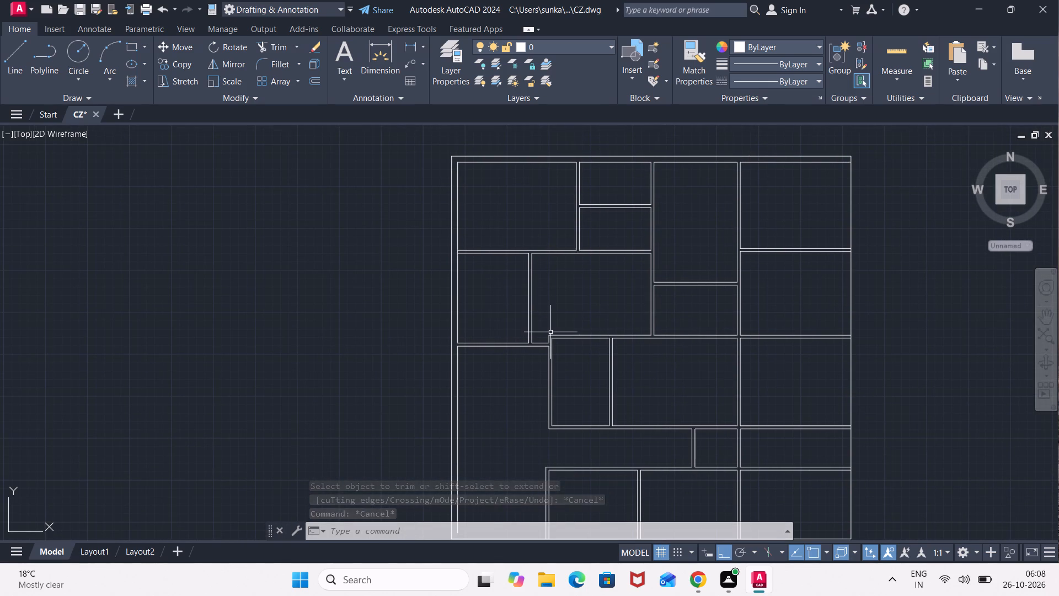
pyautogui.scroll(1, 550, 332)
pyautogui.scroll(1, 501, 344)
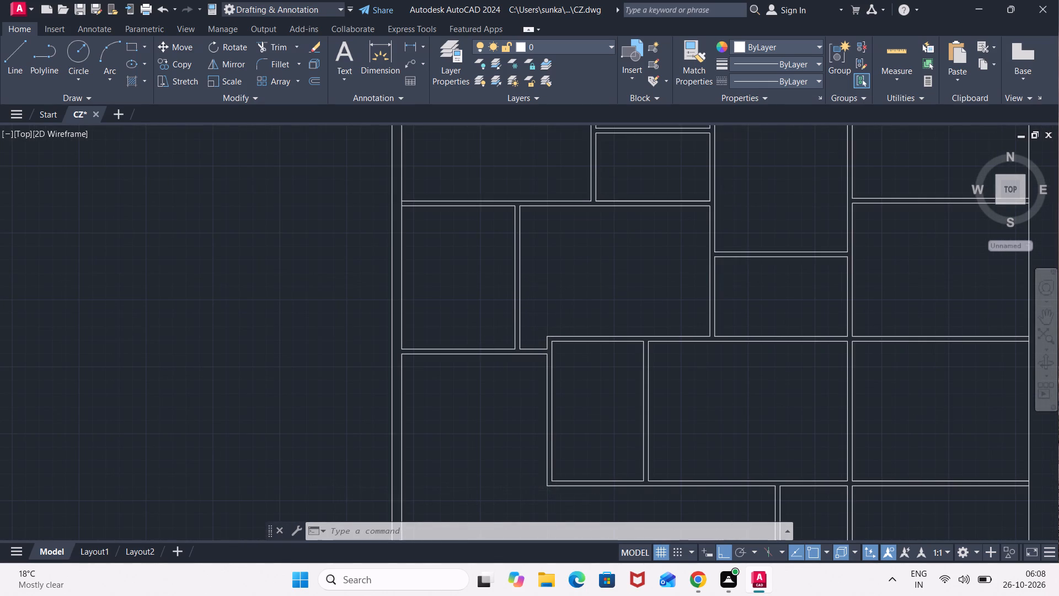
pyautogui.press('l')
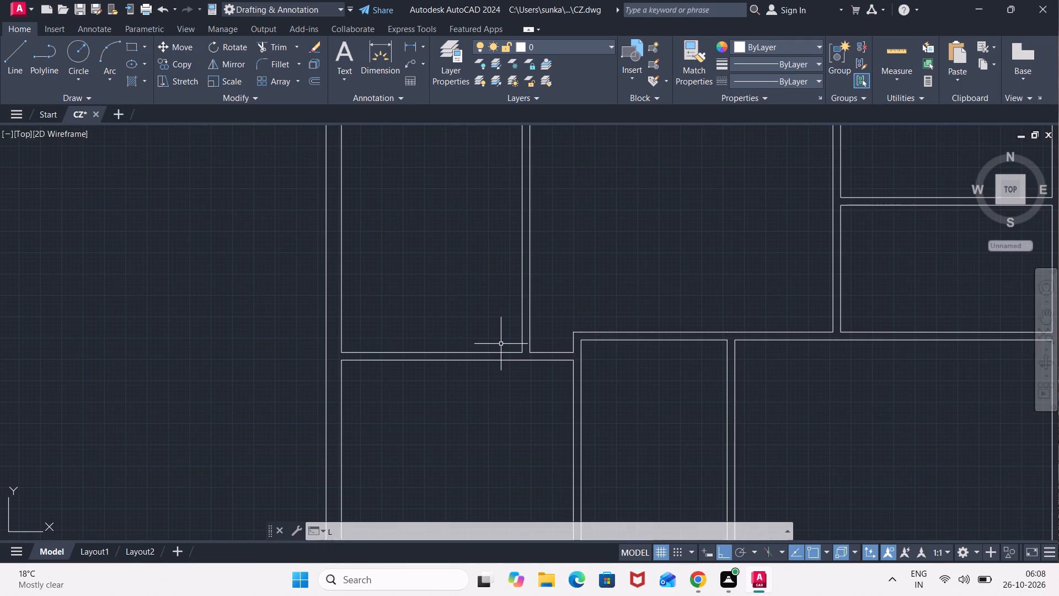
pyautogui.press('Return')
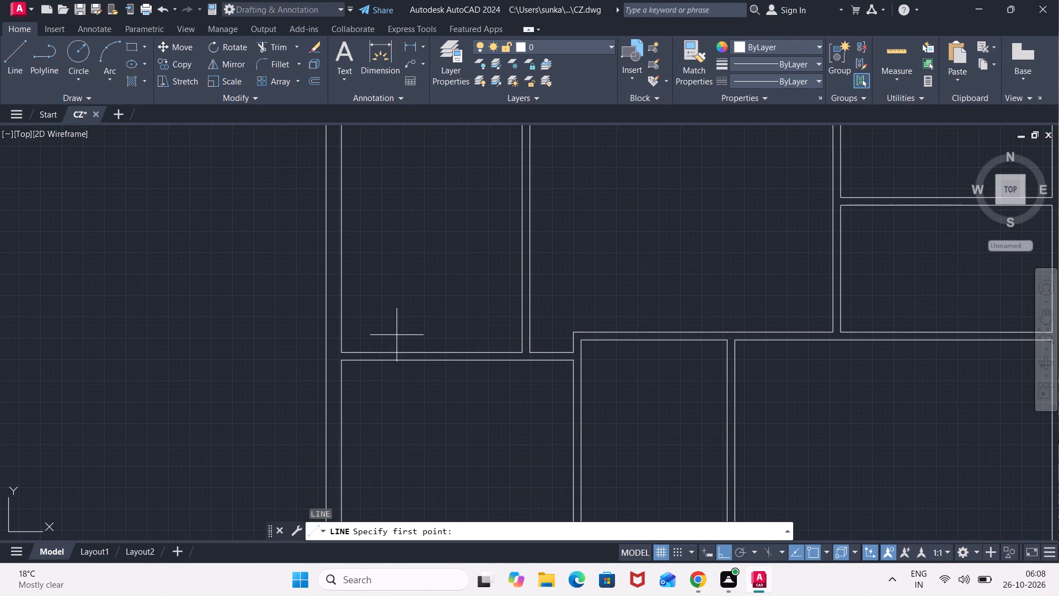
pyautogui.click(434, 349)
pyautogui.moveTo(448, 266); pyautogui.dragTo(461, 372, button='middle')
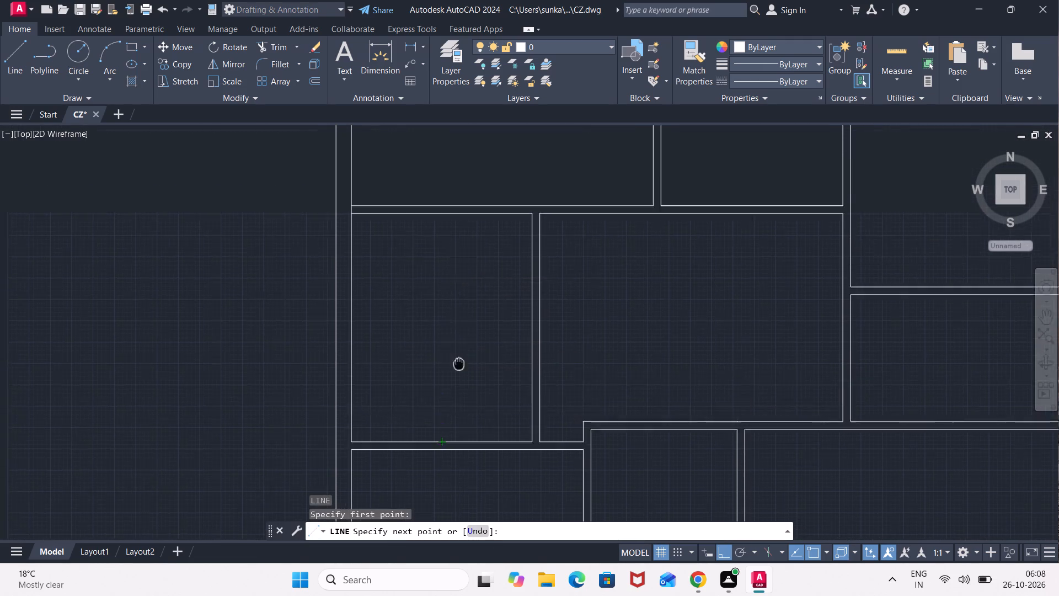
pyautogui.moveTo(461, 372); pyautogui.dragTo(466, 402, button='middle')
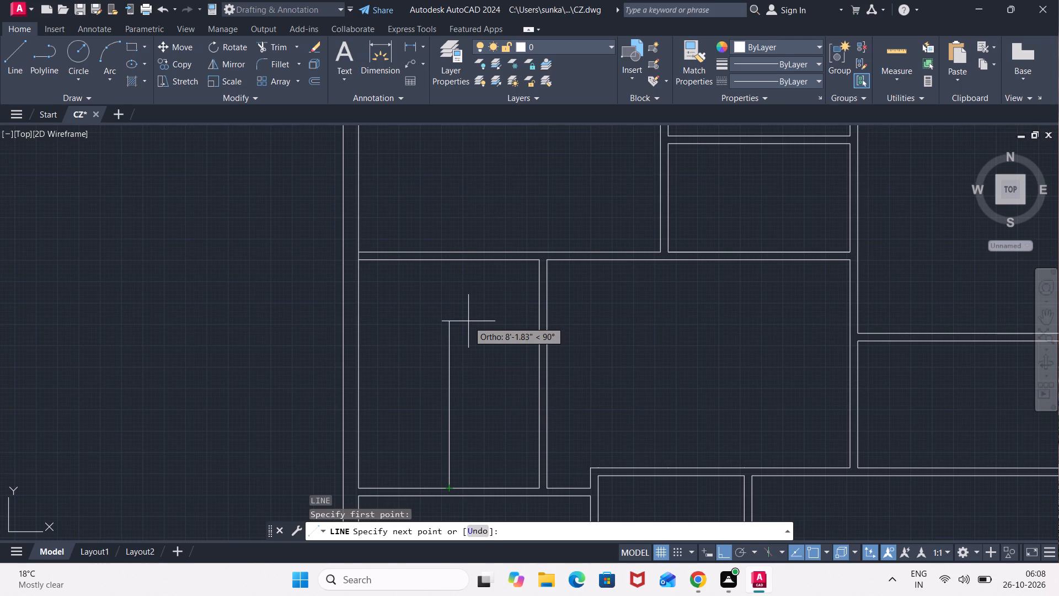
pyautogui.click(447, 258)
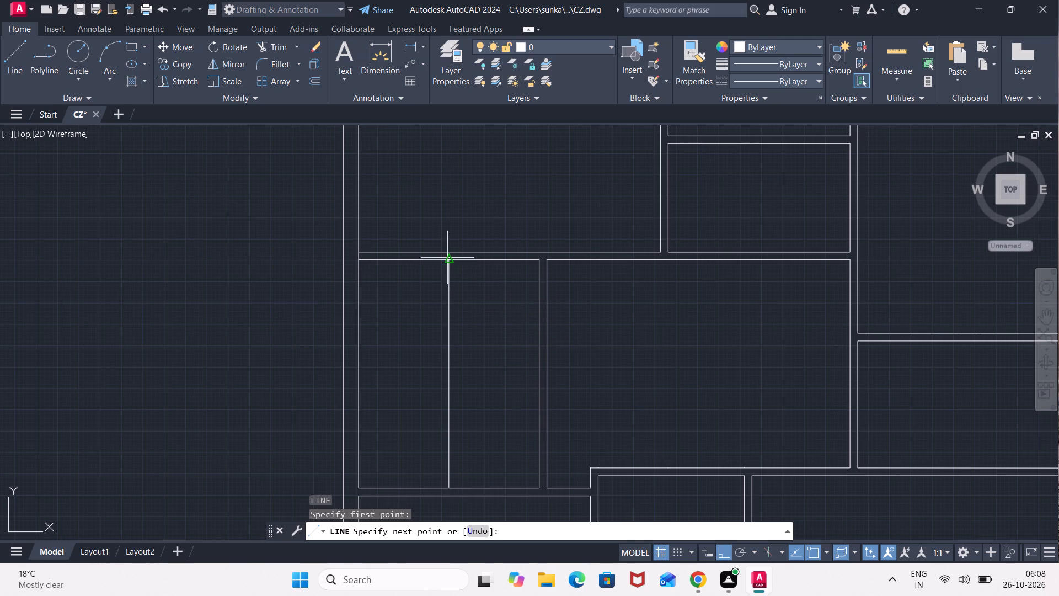
pyautogui.press('Escape')
# Offset the room's vertical centre line 2" to both the west and the east.
pyautogui.press('o')
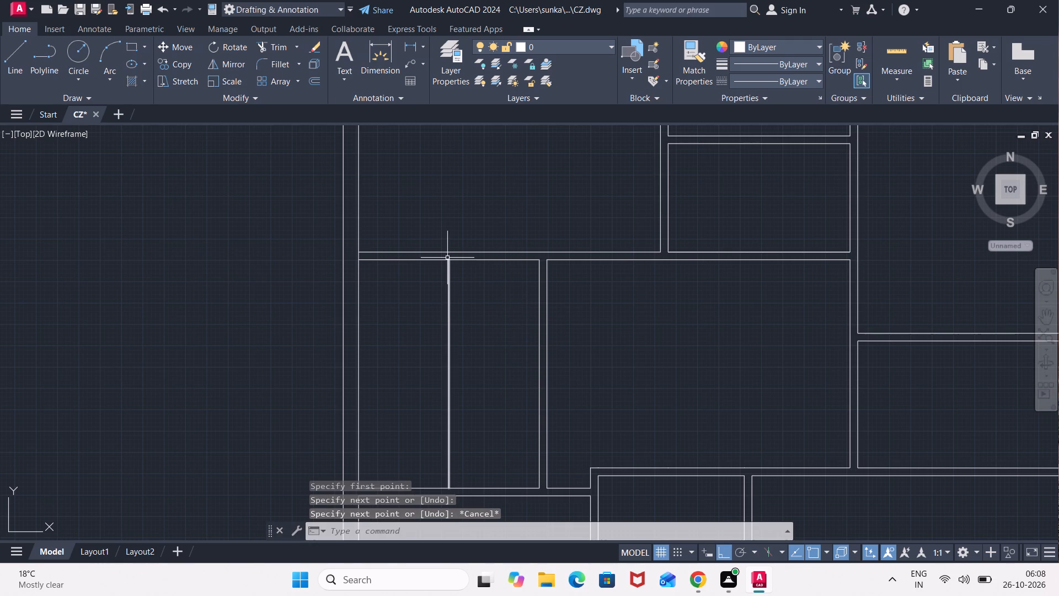
pyautogui.press('Return')
pyautogui.press('2')
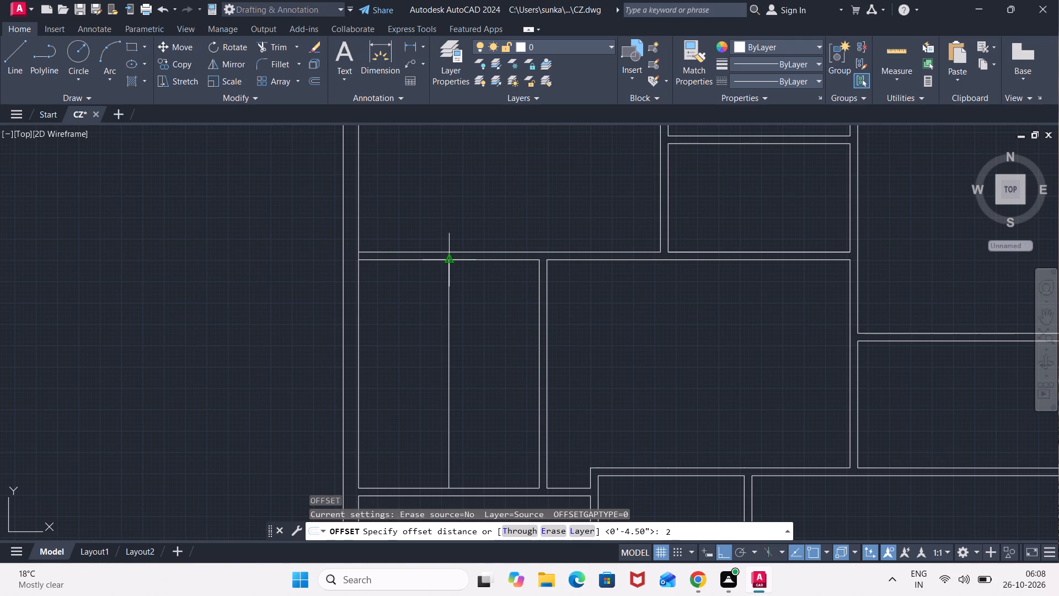
pyautogui.hotkey('shift', '"')
pyautogui.press('Return')
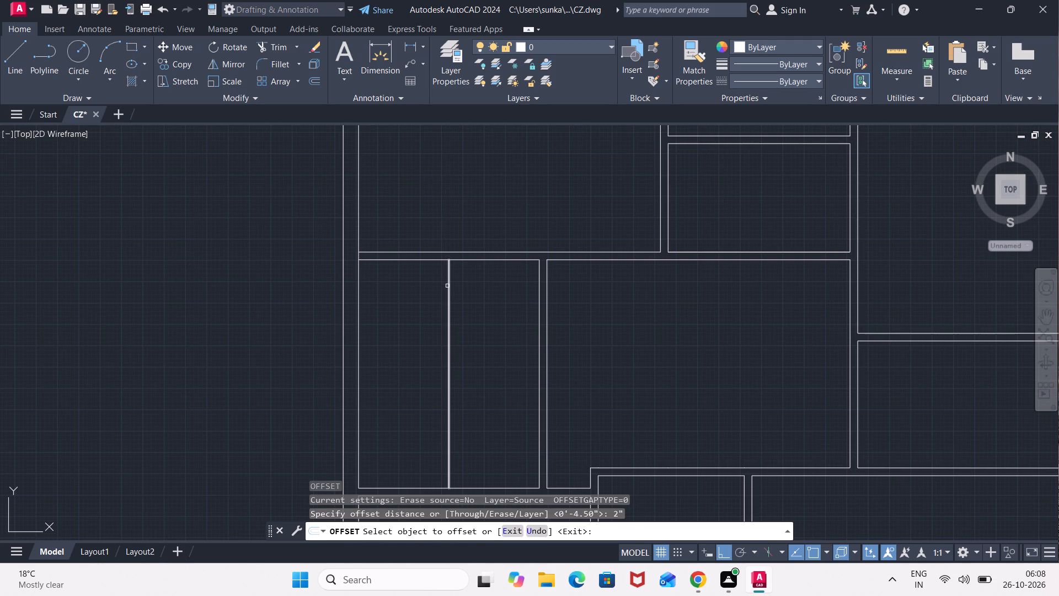
pyautogui.click(447, 286)
pyautogui.click(427, 284)
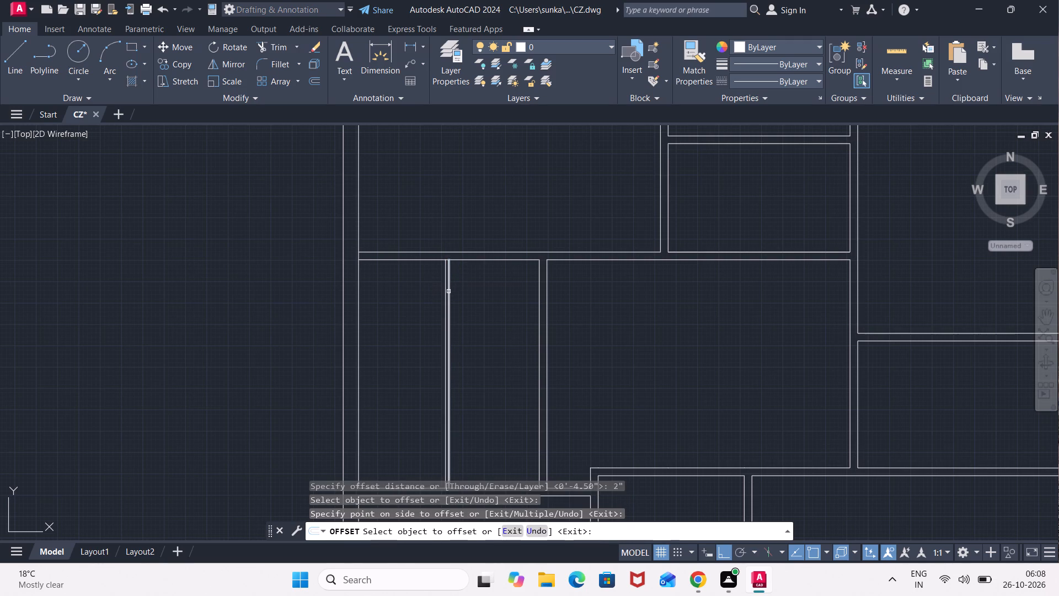
pyautogui.click(450, 291)
pyautogui.click(494, 290)
pyautogui.press('Escape')
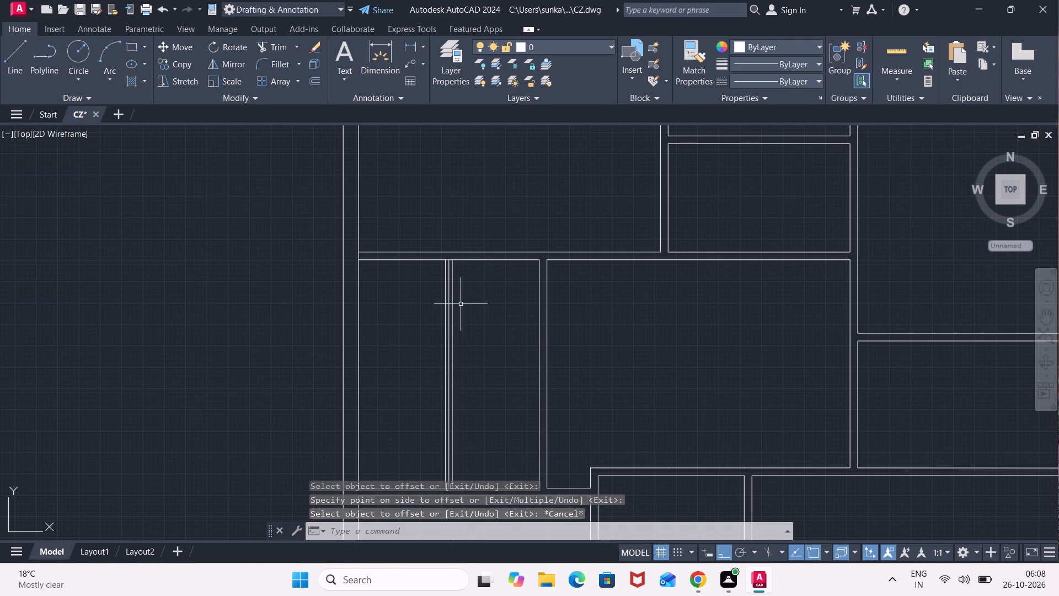
# Erase the original centre line between the two offset lines.
pyautogui.click(448, 306)
pyautogui.press('Delete')
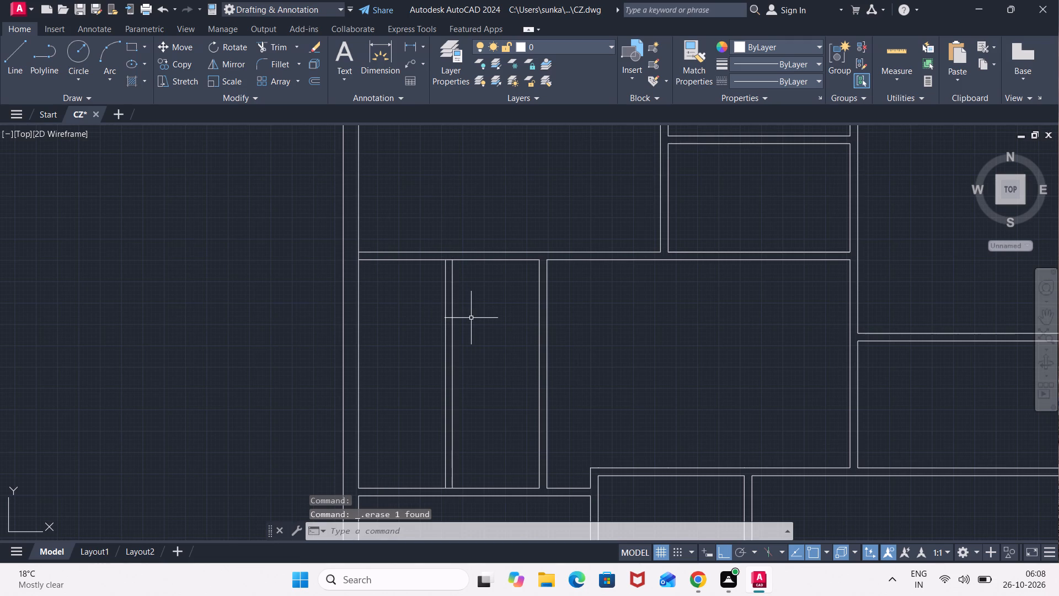
# Offset the east divider line 1" east and the west divider line 1" west.
pyautogui.scroll(1, 472, 318)
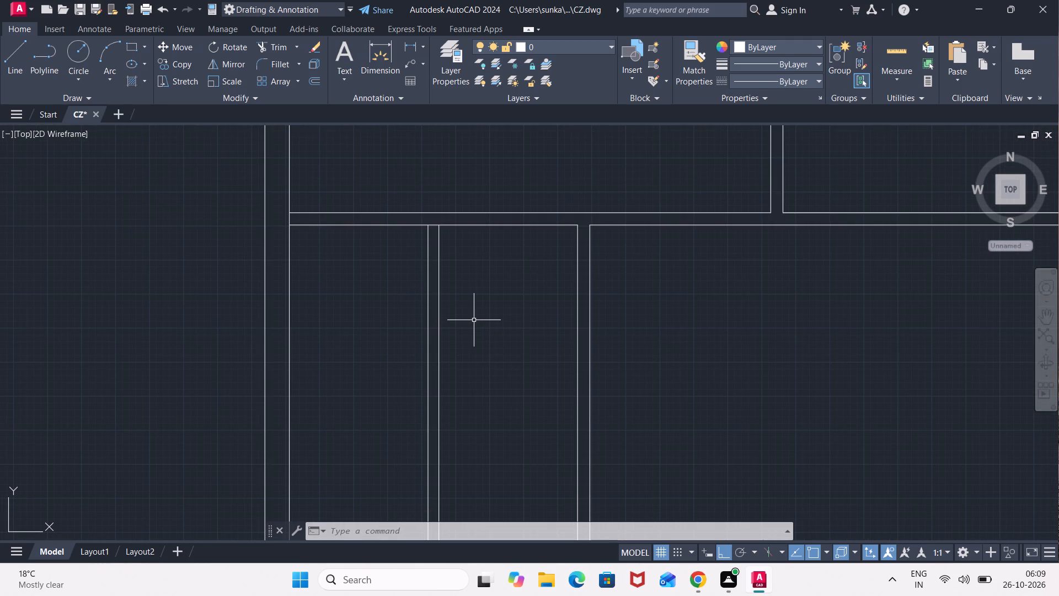
pyautogui.scroll(-1, 477, 323)
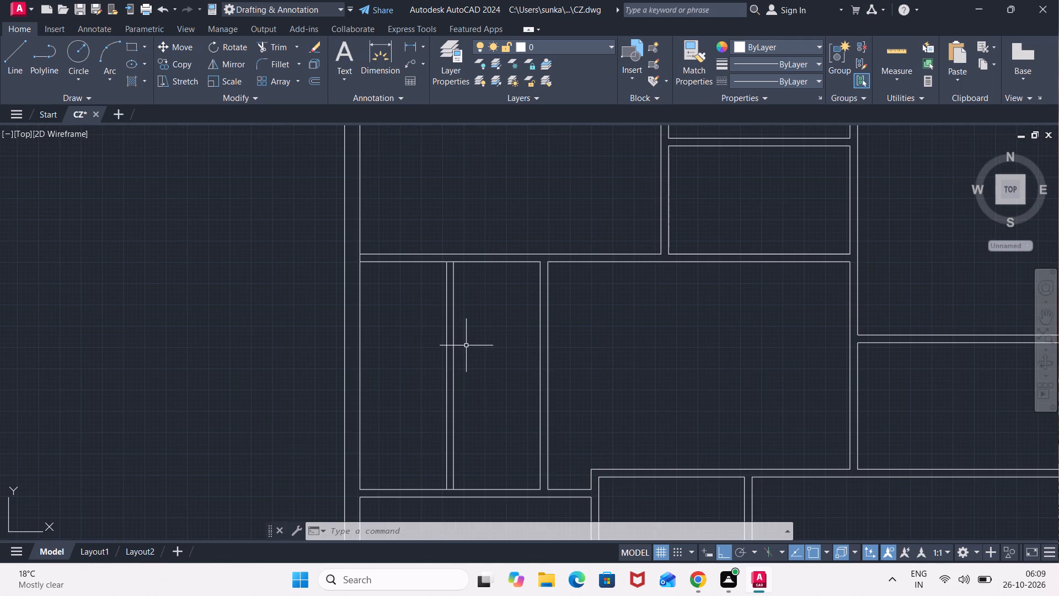
pyautogui.press('o')
pyautogui.press('Return')
pyautogui.write('1"')
pyautogui.press('Return')
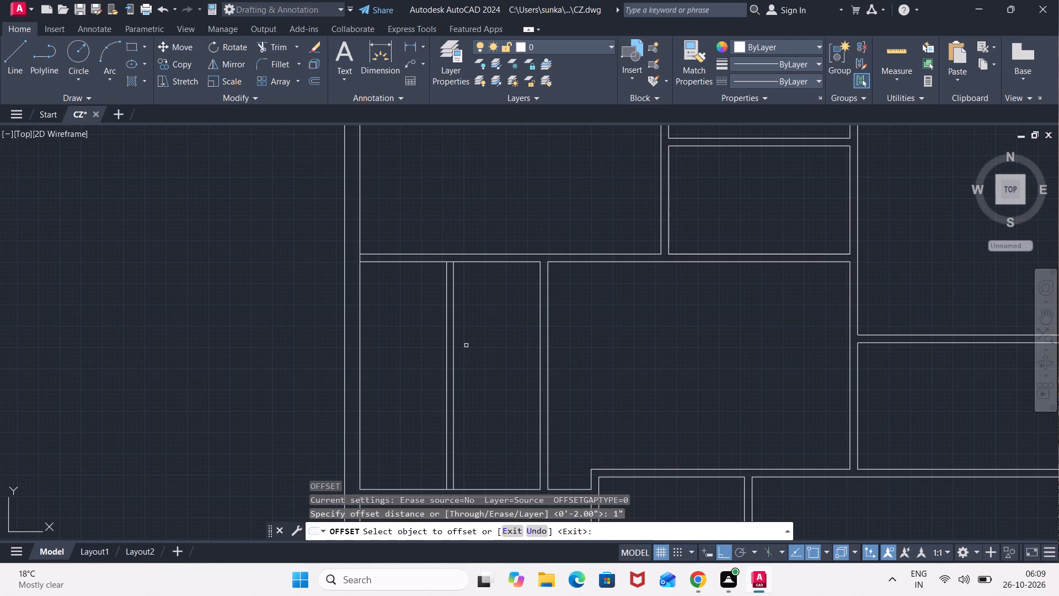
pyautogui.click(452, 370)
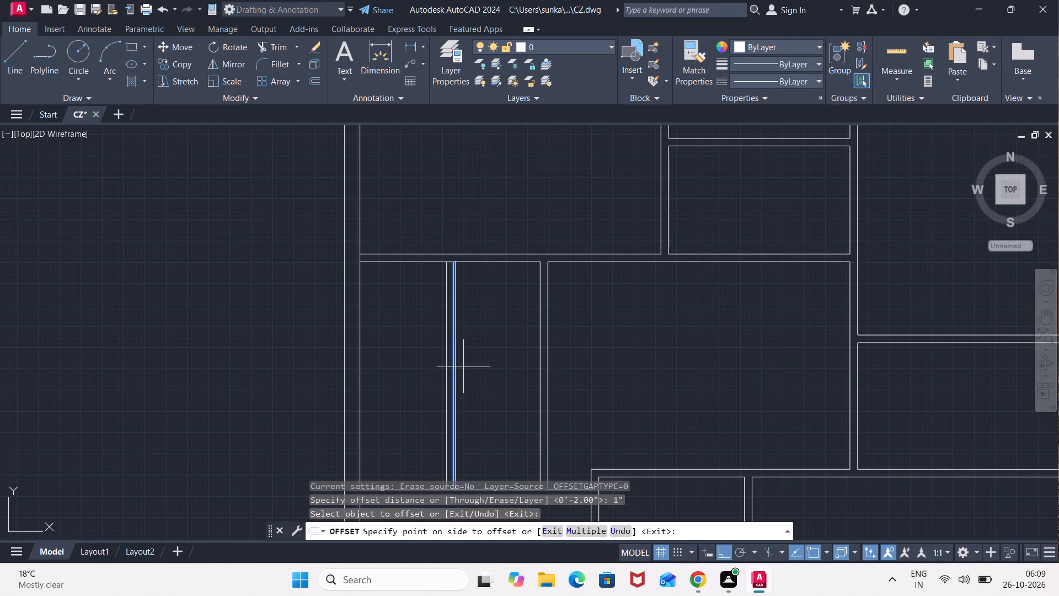
pyautogui.click(463, 366)
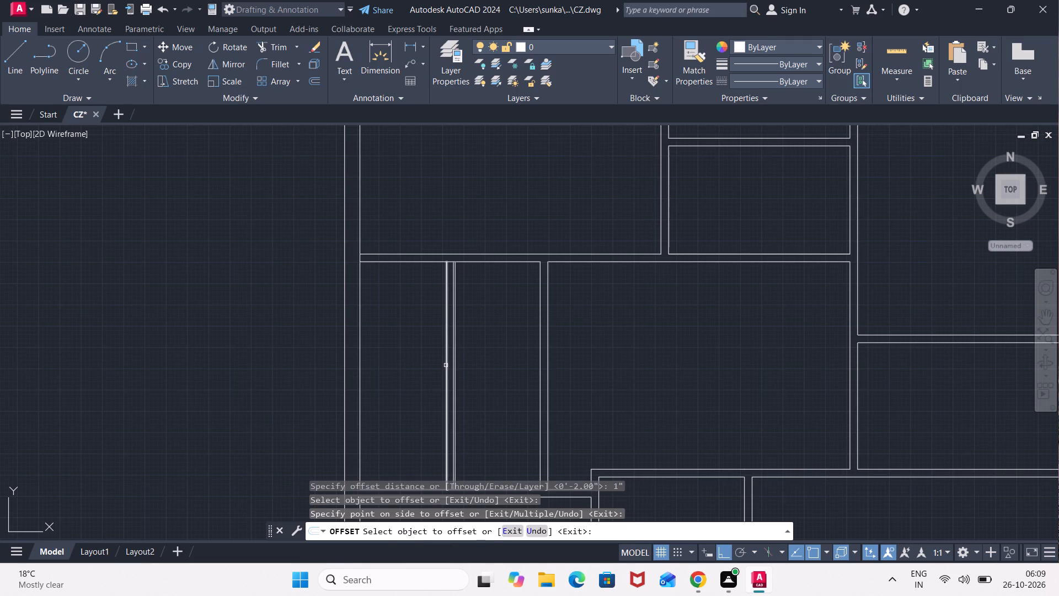
pyautogui.click(446, 365)
pyautogui.click(410, 352)
pyautogui.press('Escape')
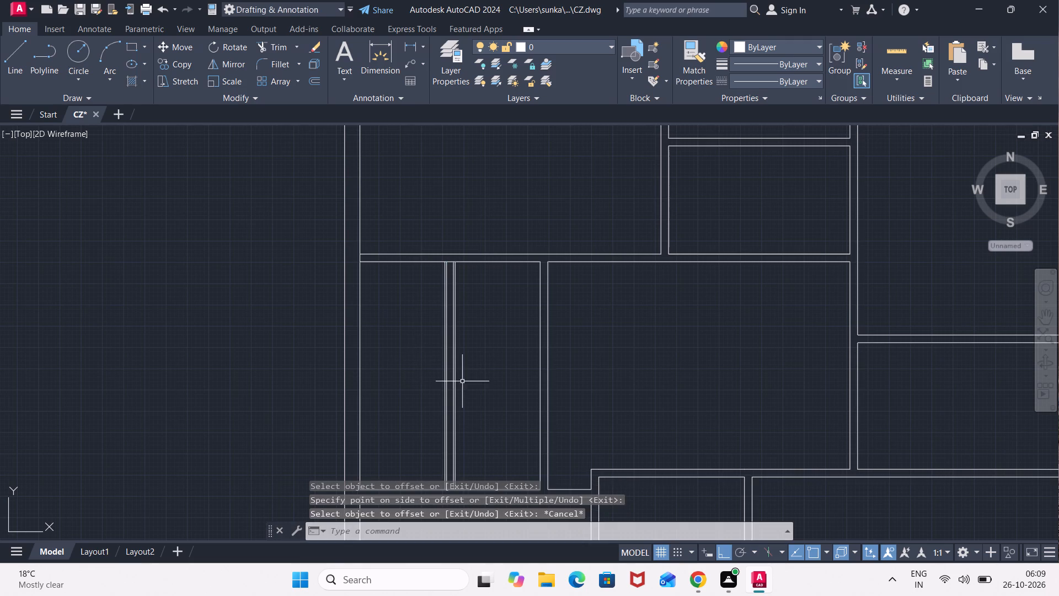
# Erase the two inner divider lines, keeping only the outer pair.
pyautogui.scroll(2, 462, 381)
pyautogui.click(435, 363)
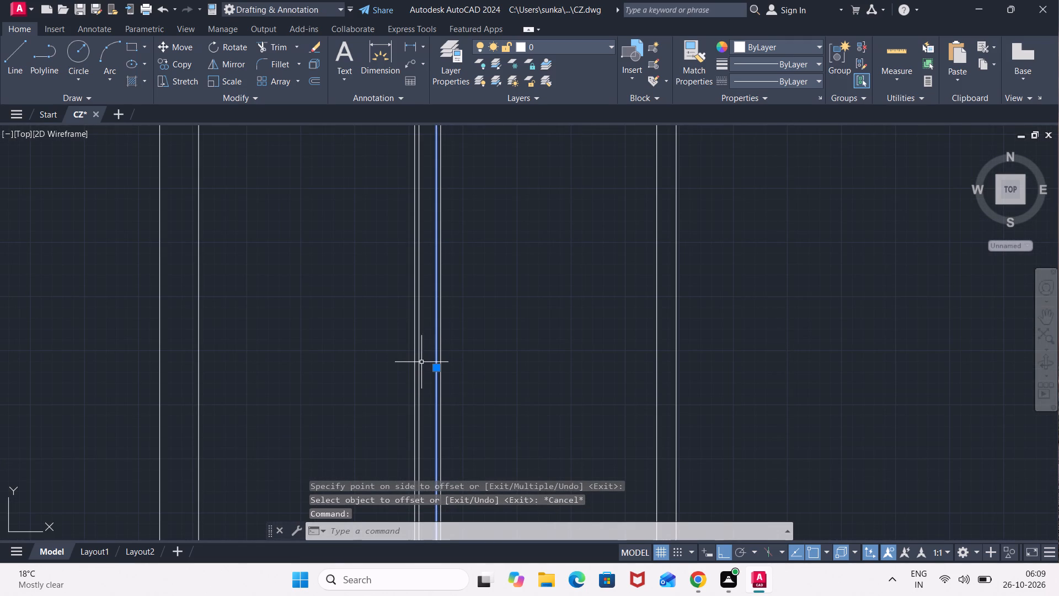
pyautogui.click(420, 361)
pyautogui.press('Delete')
# Draw a horizontal line along the south wall from the divider's east line to the room's east partition.
pyautogui.scroll(-1, 421, 362)
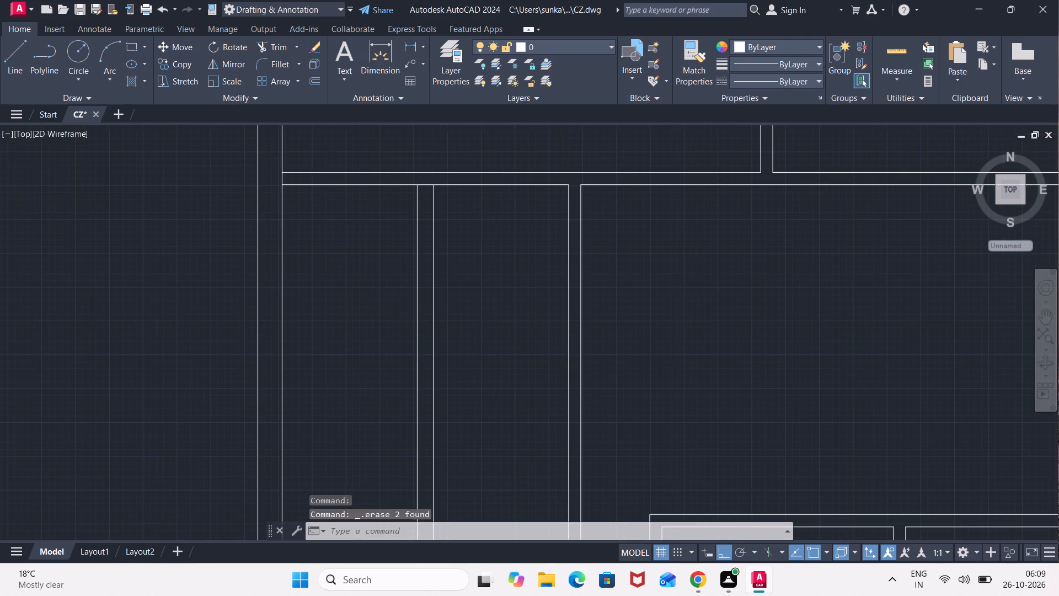
pyautogui.scroll(-1, 421, 362)
pyautogui.press('l')
pyautogui.press('Return')
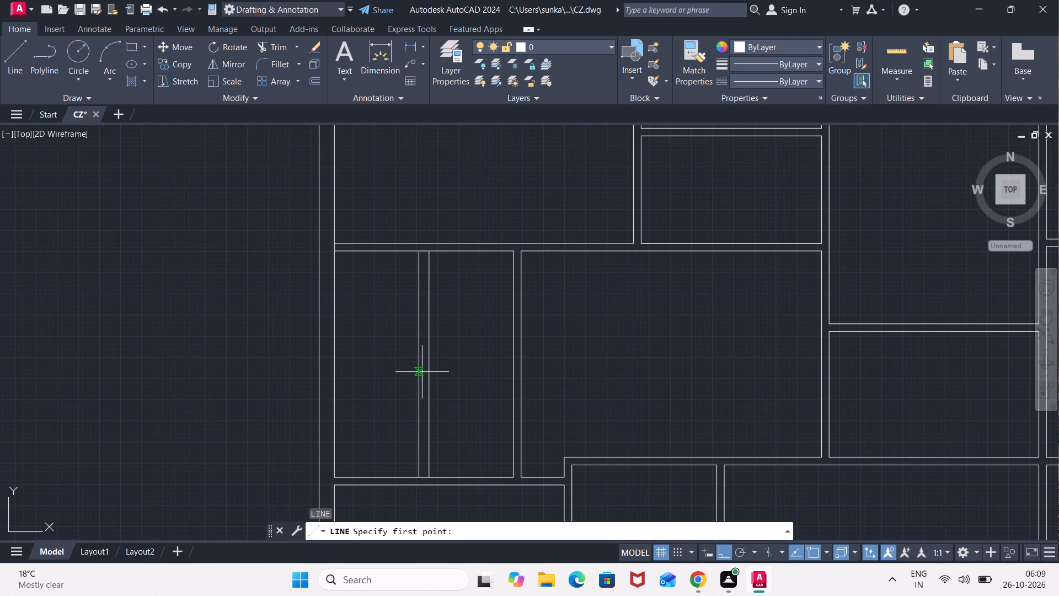
pyautogui.click(429, 474)
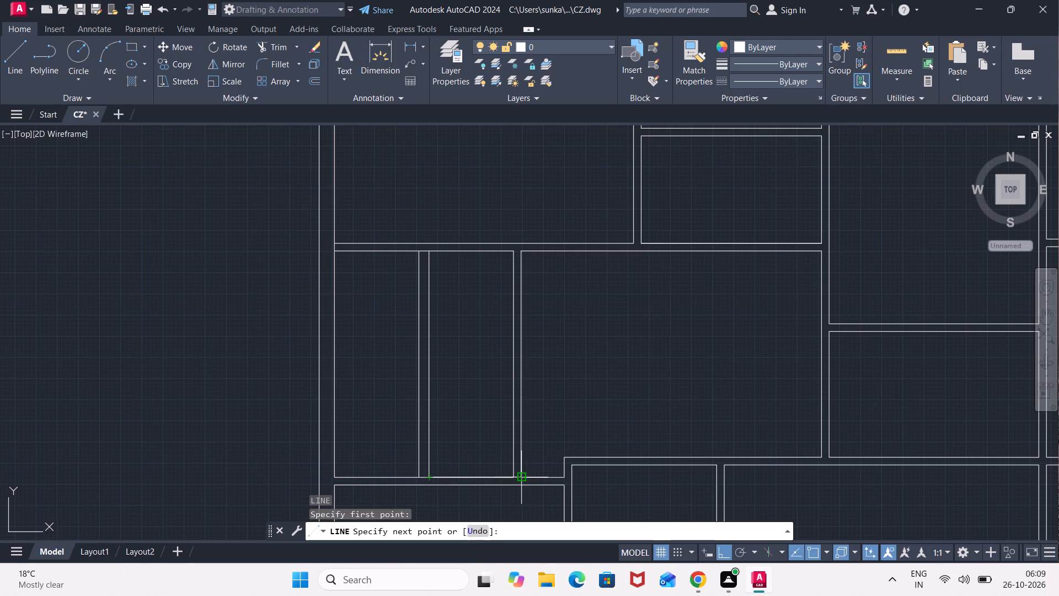
pyautogui.click(513, 476)
pyautogui.press('Escape')
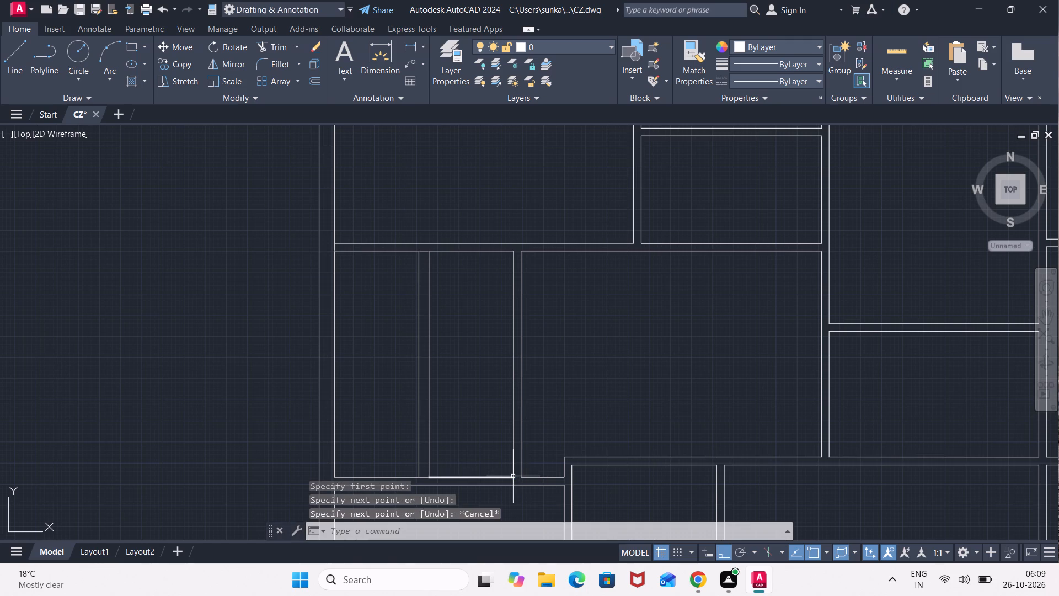
# Offset the short south line 10" north four times in succession to form stair treads east of the divider.
pyautogui.press('o')
pyautogui.press('Return')
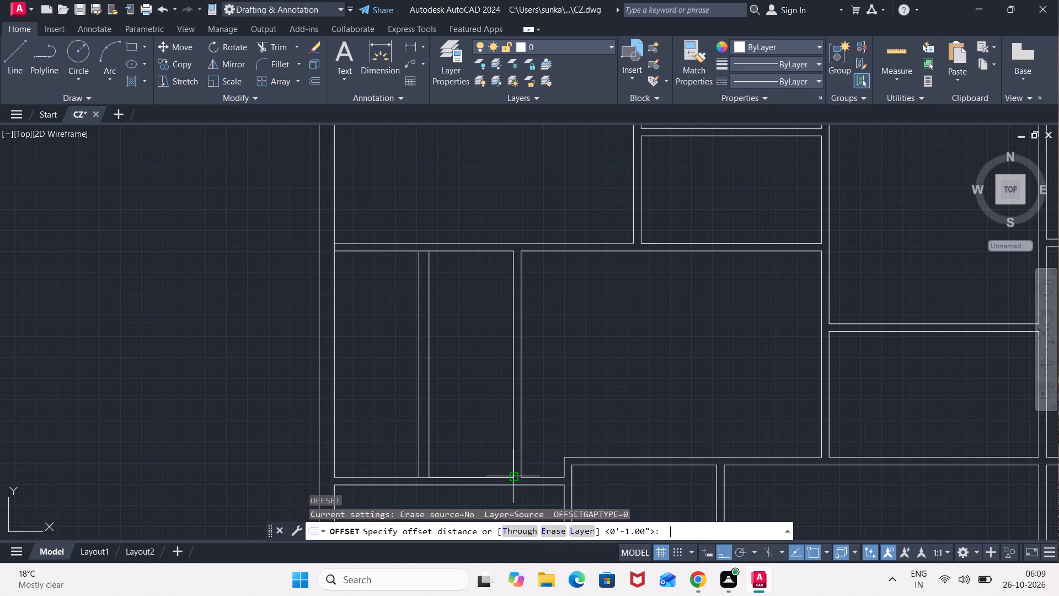
pyautogui.write('10')
pyautogui.hotkey('shift', '"')
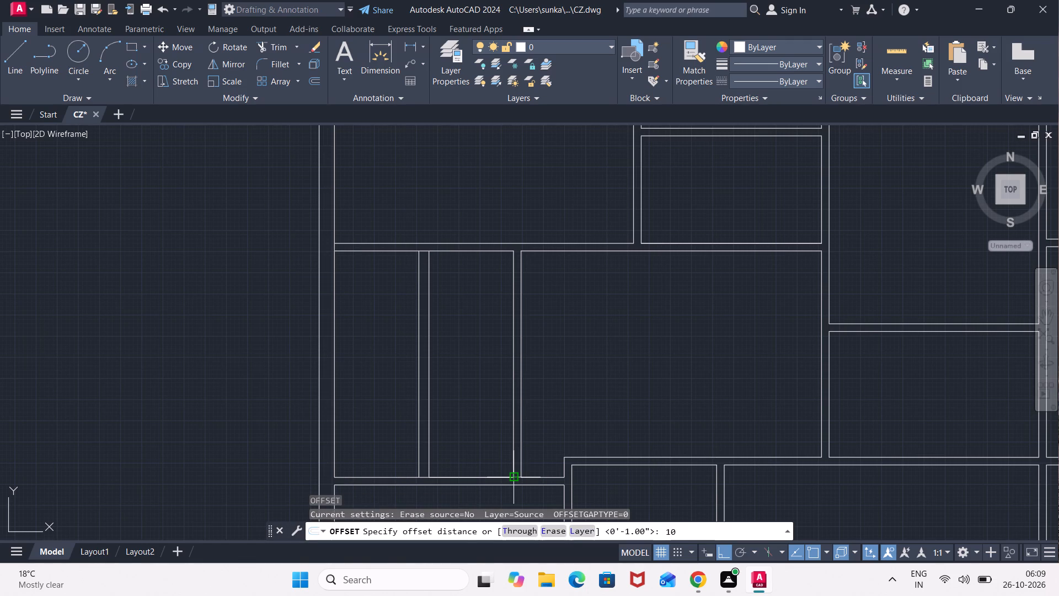
pyautogui.press('Return')
pyautogui.click(506, 475)
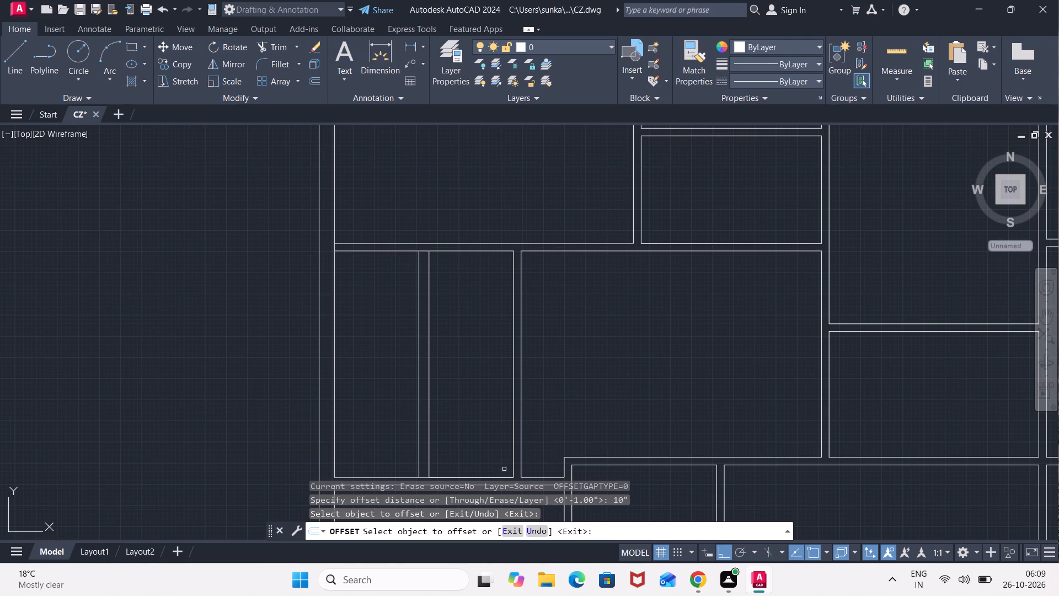
pyautogui.moveTo(504, 464); pyautogui.dragTo(509, 425, button='middle')
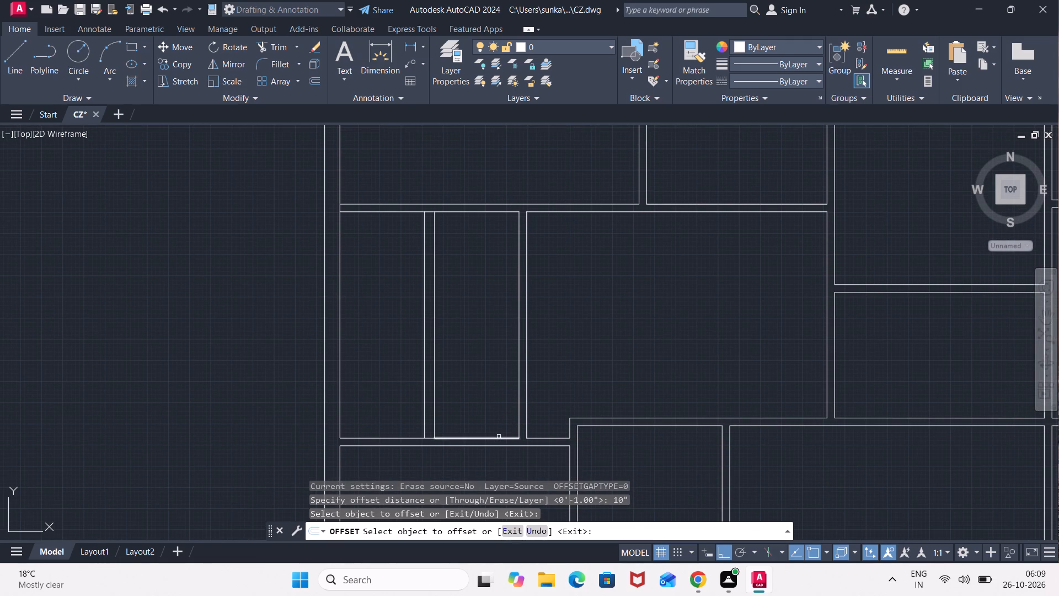
pyautogui.click(499, 439)
pyautogui.click(494, 411)
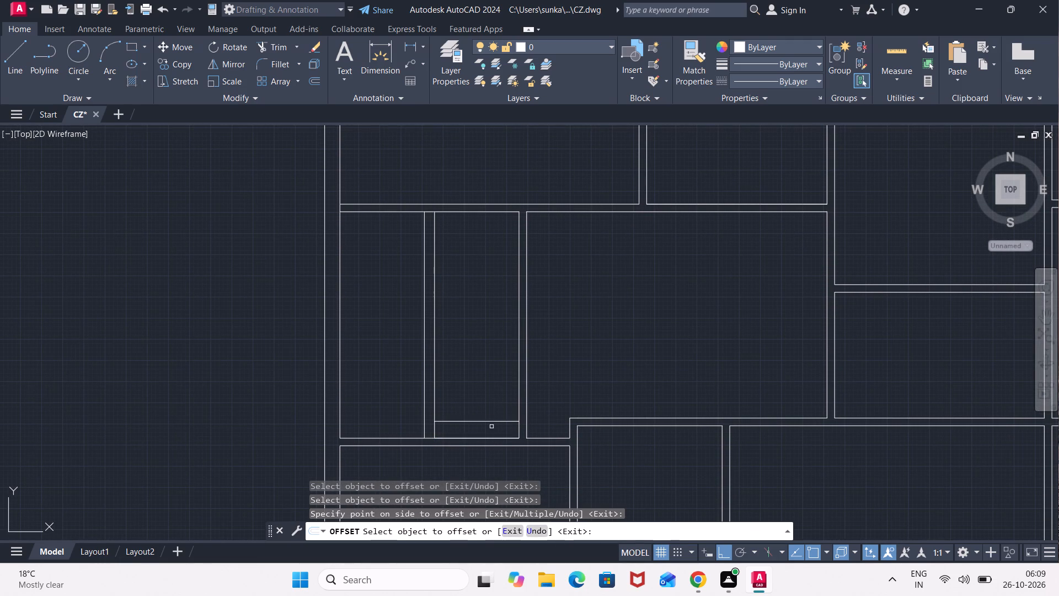
pyautogui.click(490, 422)
pyautogui.click(490, 397)
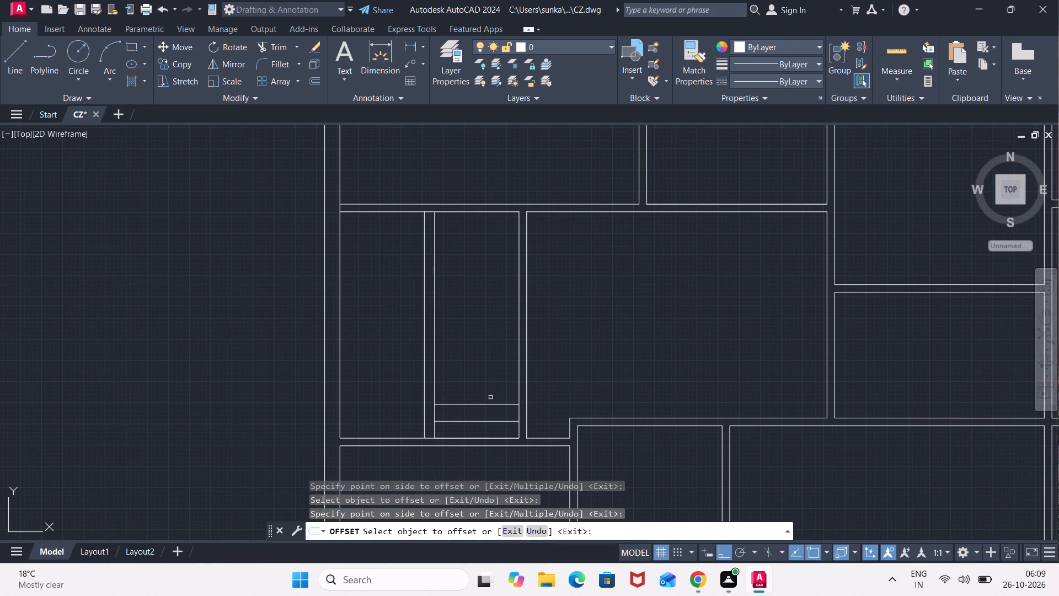
pyautogui.click(490, 403)
pyautogui.click(494, 367)
pyautogui.click(496, 389)
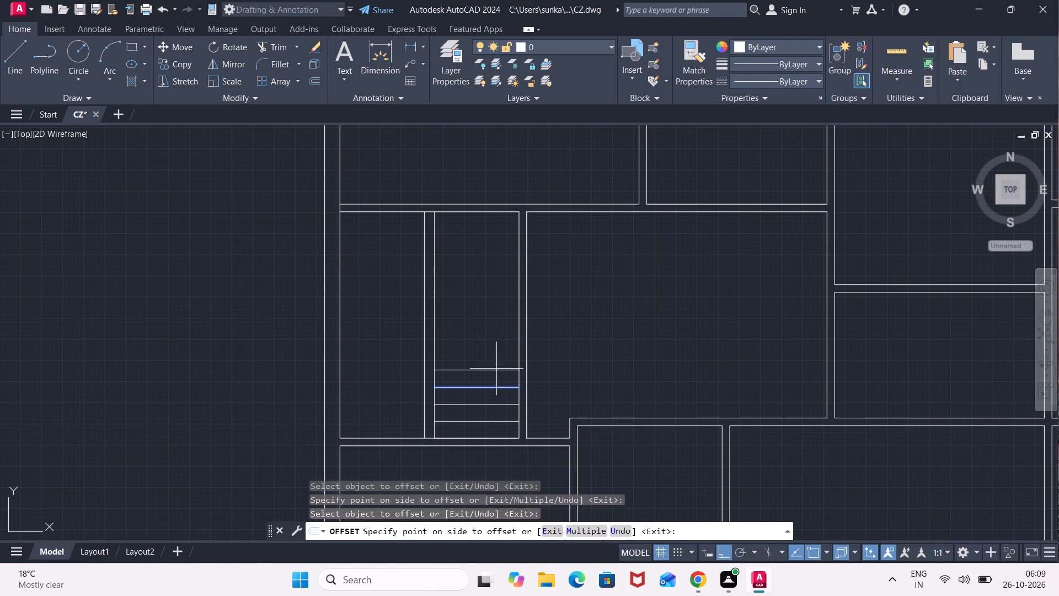
pyautogui.click(496, 369)
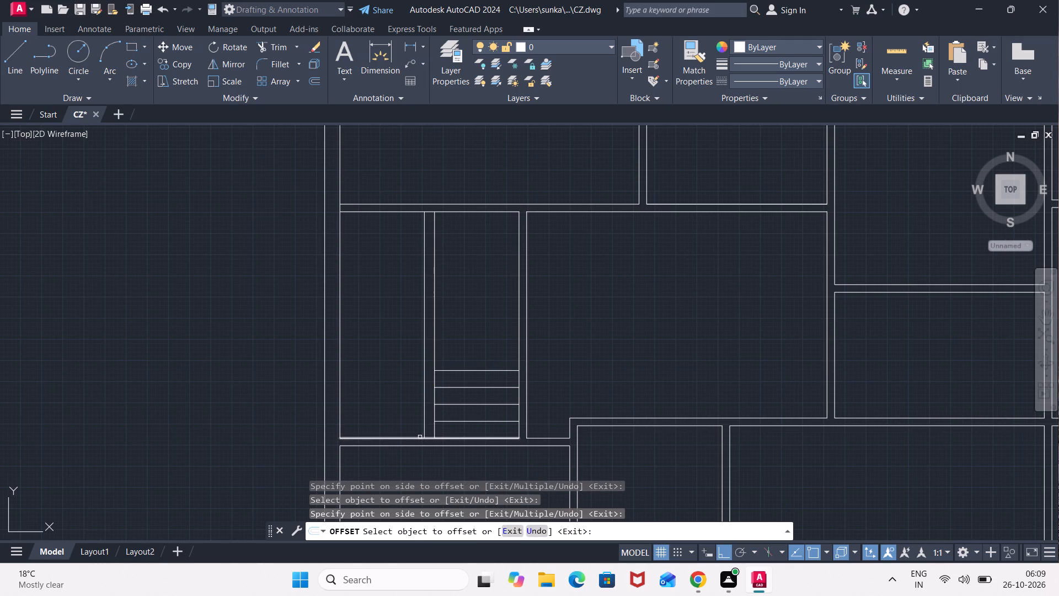
pyautogui.press('Escape')
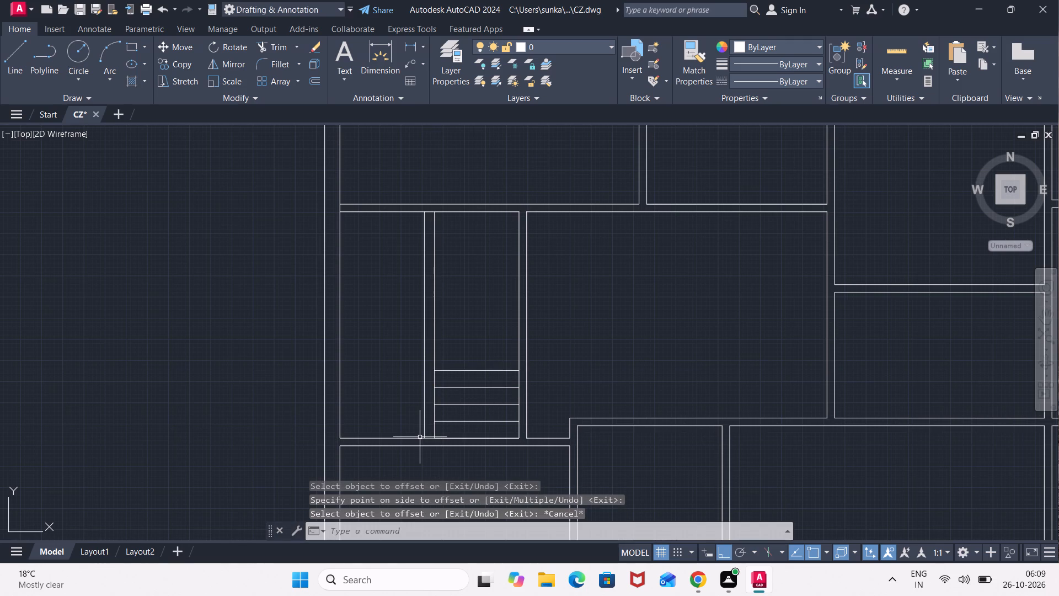
# Draw a horizontal line along the south wall from the divider's west line to the west outer wall's inner face.
pyautogui.press('l')
pyautogui.press('Return')
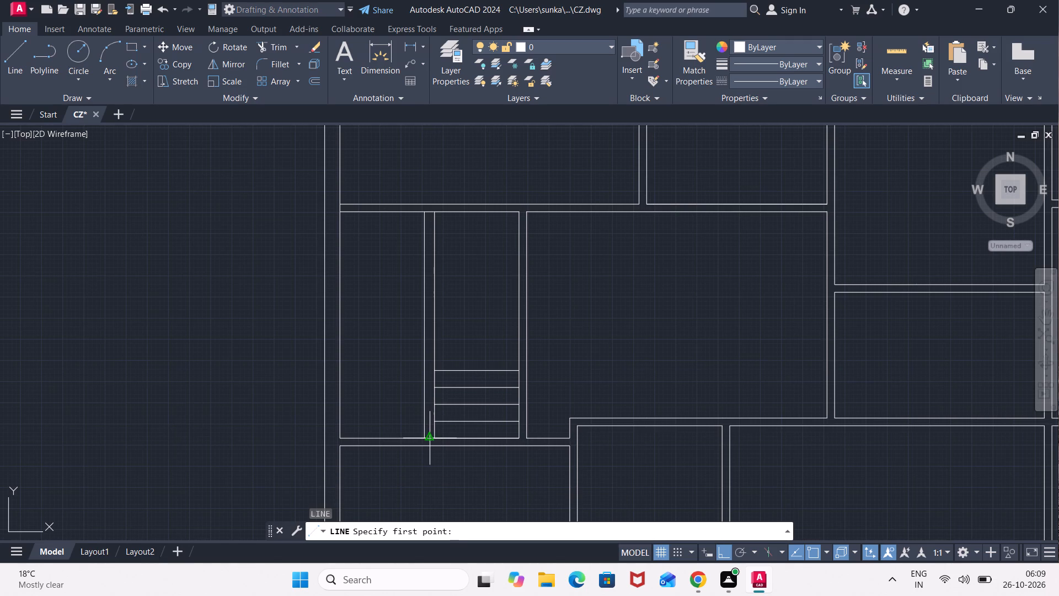
pyautogui.click(425, 438)
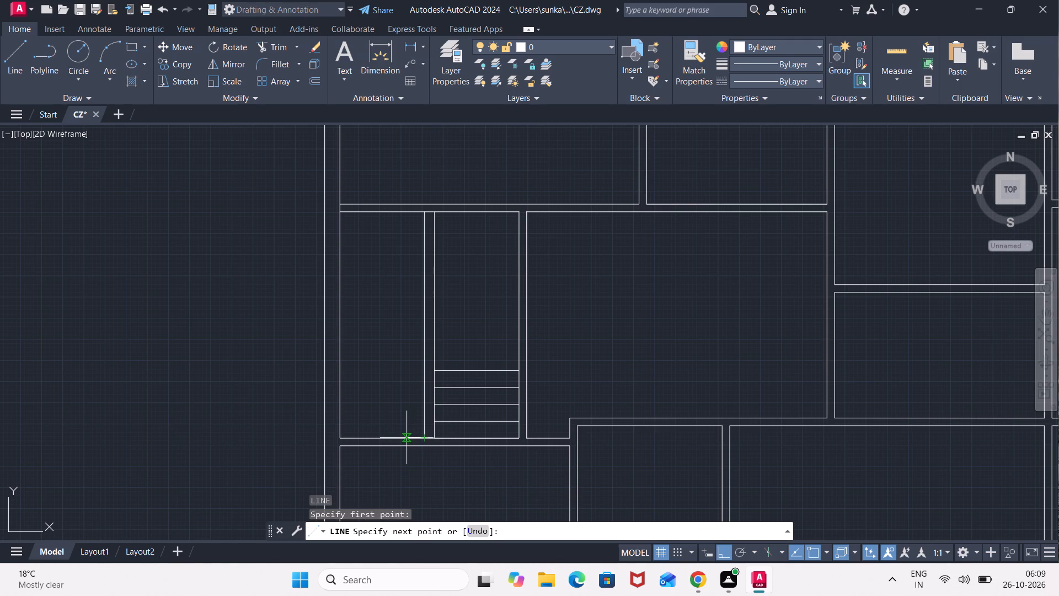
pyautogui.click(341, 440)
pyautogui.press('Escape')
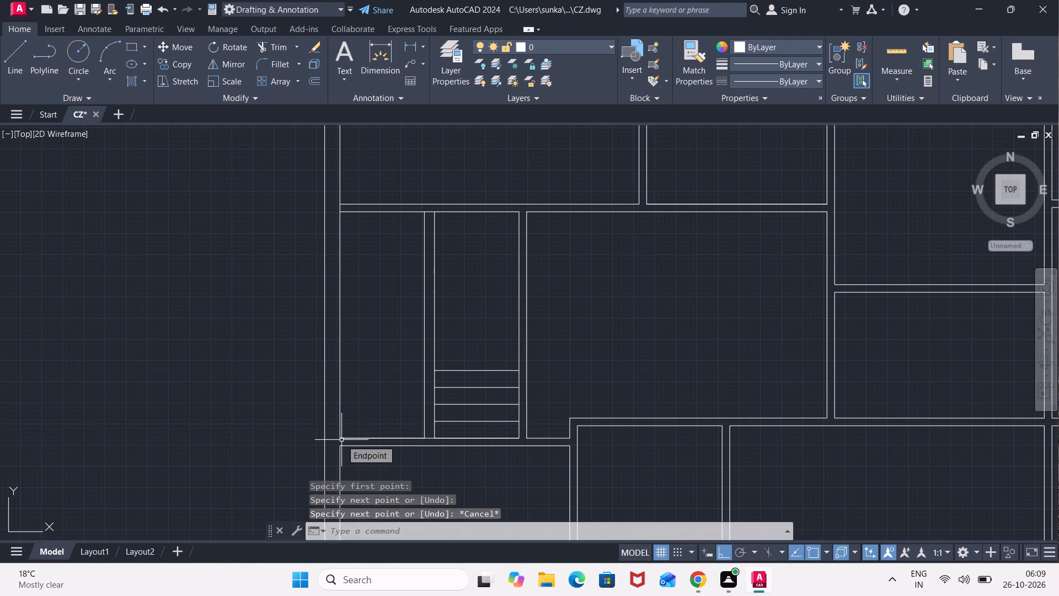
# Offset the new south line 10" north nine times in succession to form stair treads west of the divider.
pyautogui.press('o')
pyautogui.press('Return')
pyautogui.press('Return')
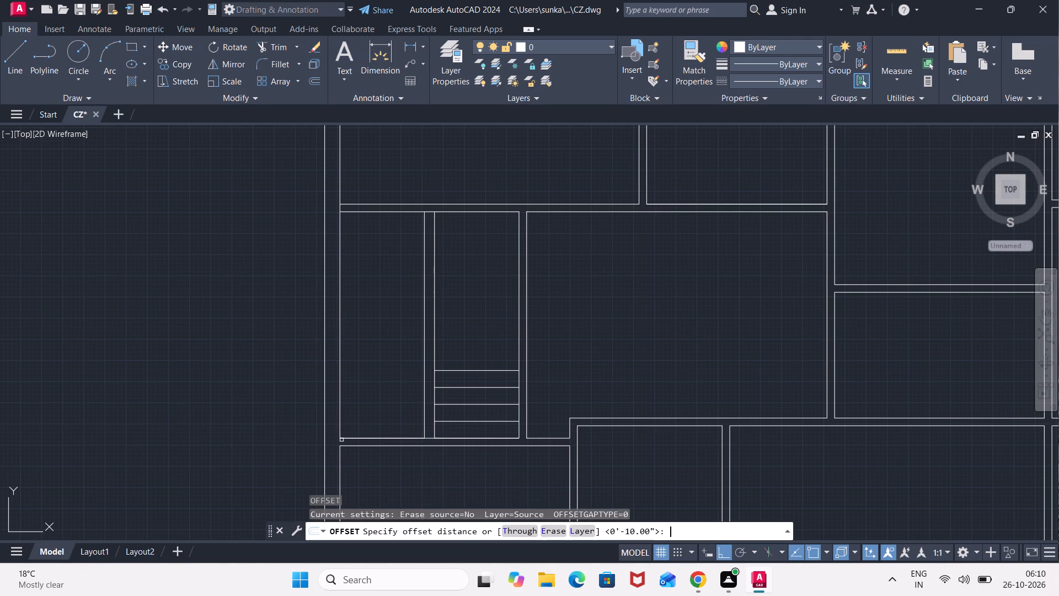
pyautogui.click(371, 438)
pyautogui.click(372, 415)
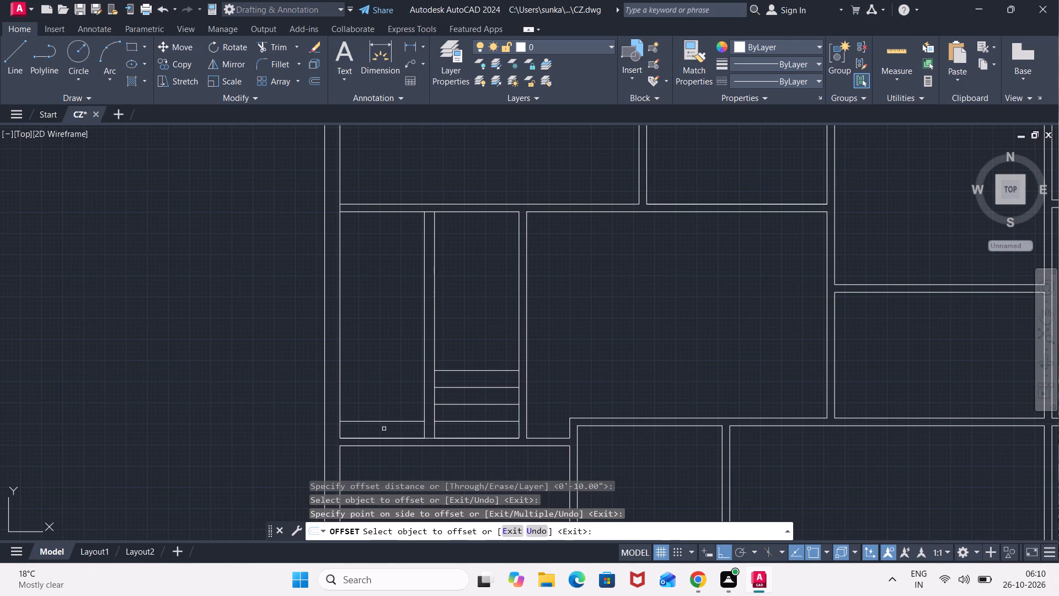
pyautogui.click(389, 422)
pyautogui.click(404, 402)
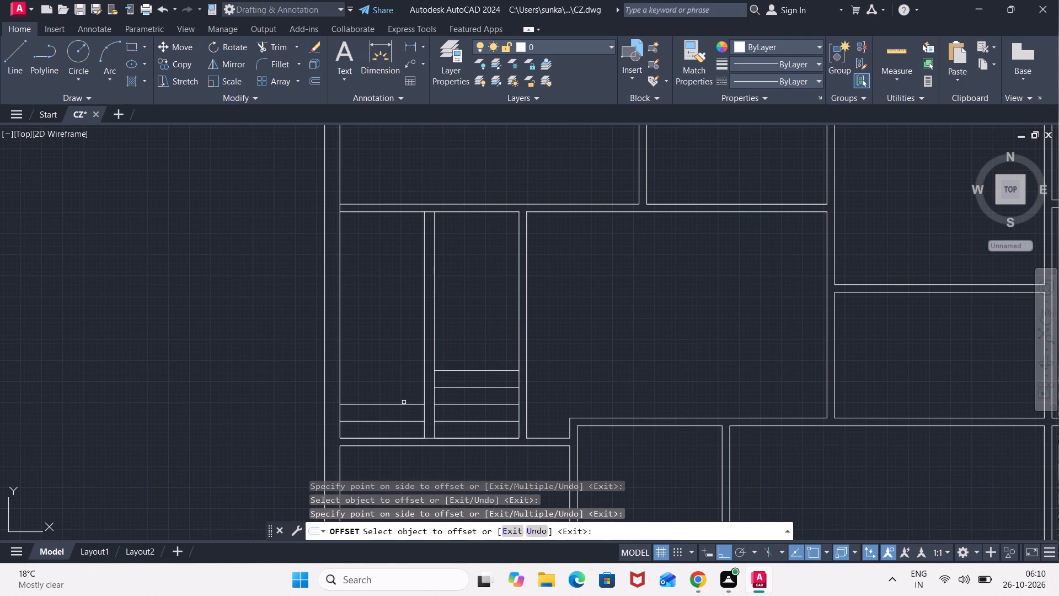
pyautogui.click(407, 403)
pyautogui.click(411, 379)
pyautogui.click(412, 387)
pyautogui.click(413, 373)
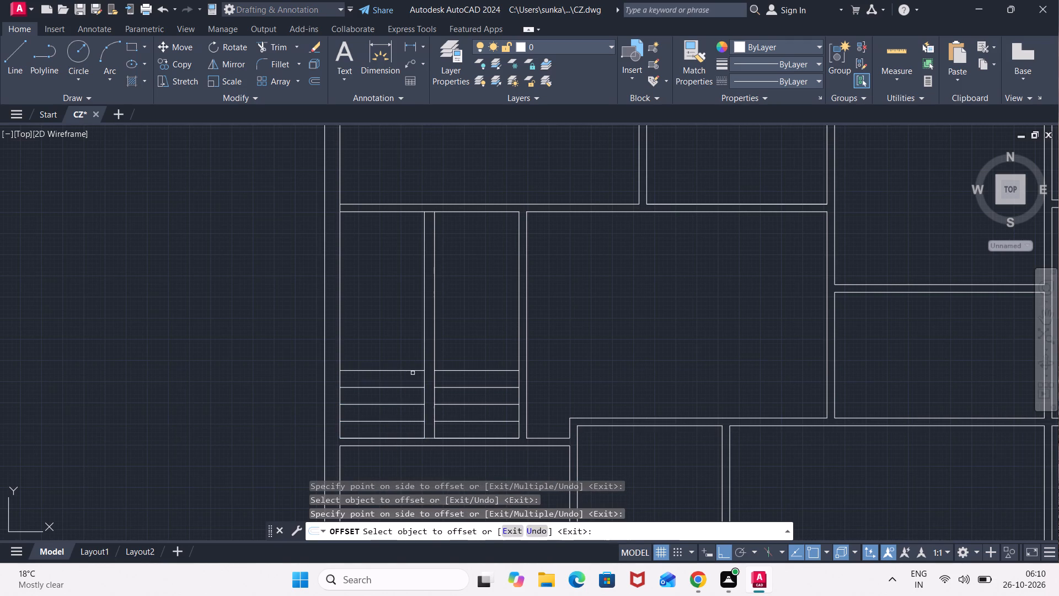
pyautogui.click(413, 370)
pyautogui.click(419, 346)
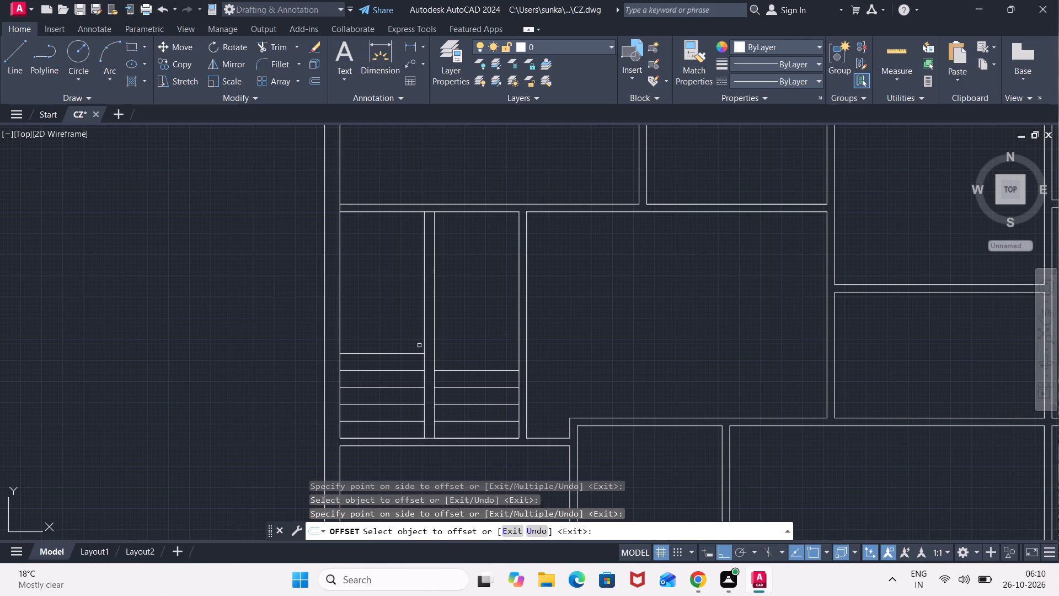
pyautogui.click(418, 353)
pyautogui.click(420, 327)
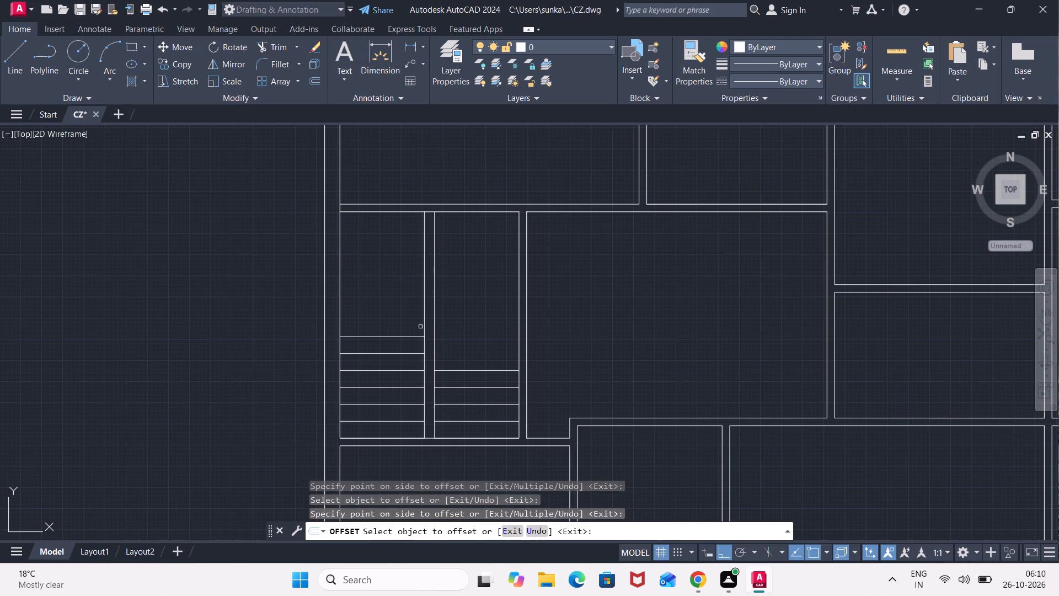
pyautogui.click(414, 337)
pyautogui.click(416, 321)
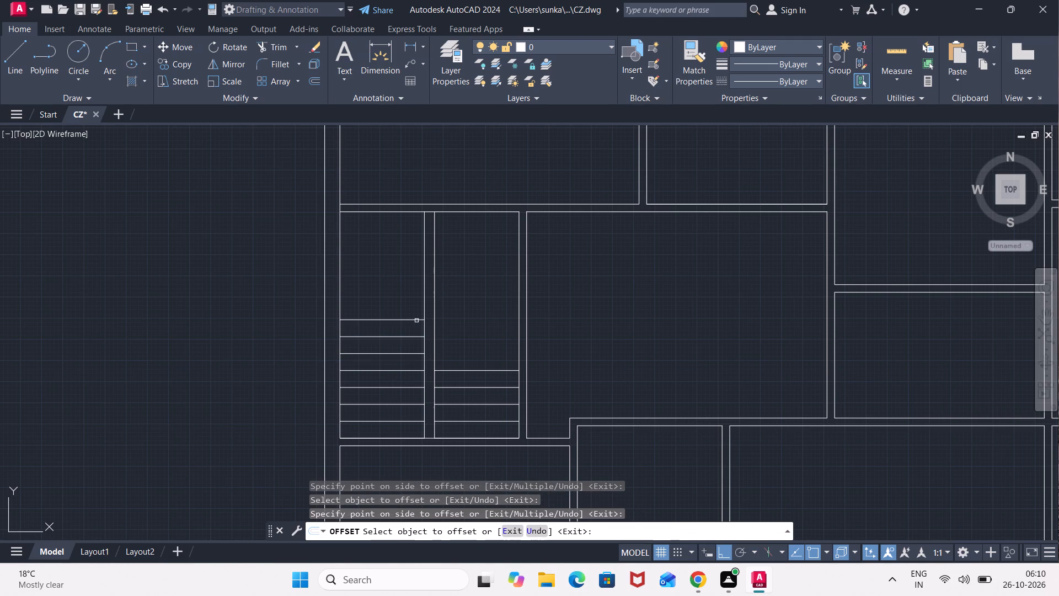
pyautogui.click(416, 321)
pyautogui.click(415, 307)
pyautogui.click(416, 300)
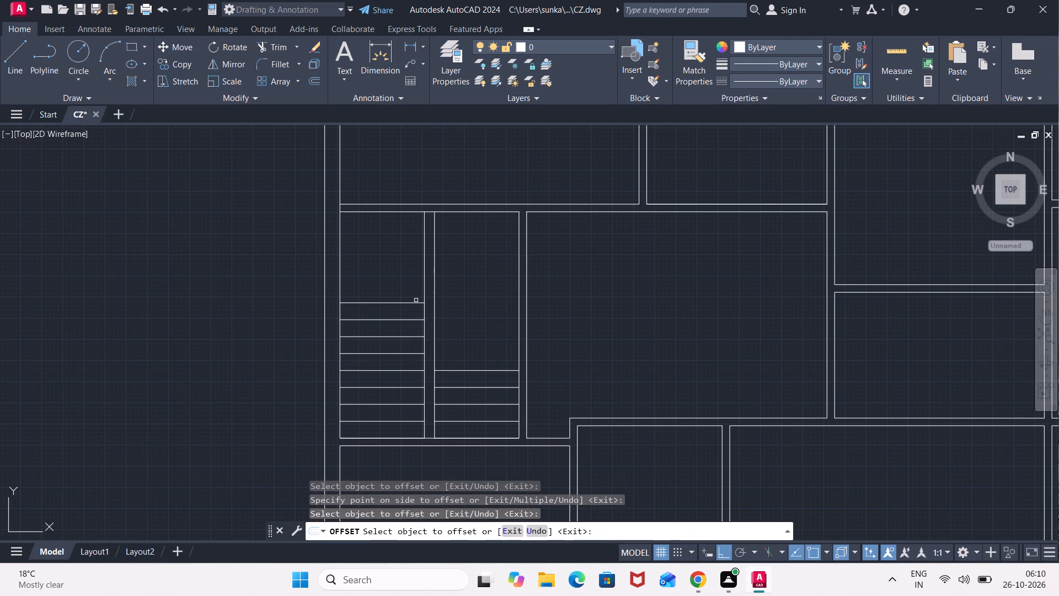
pyautogui.click(416, 304)
pyautogui.click(418, 290)
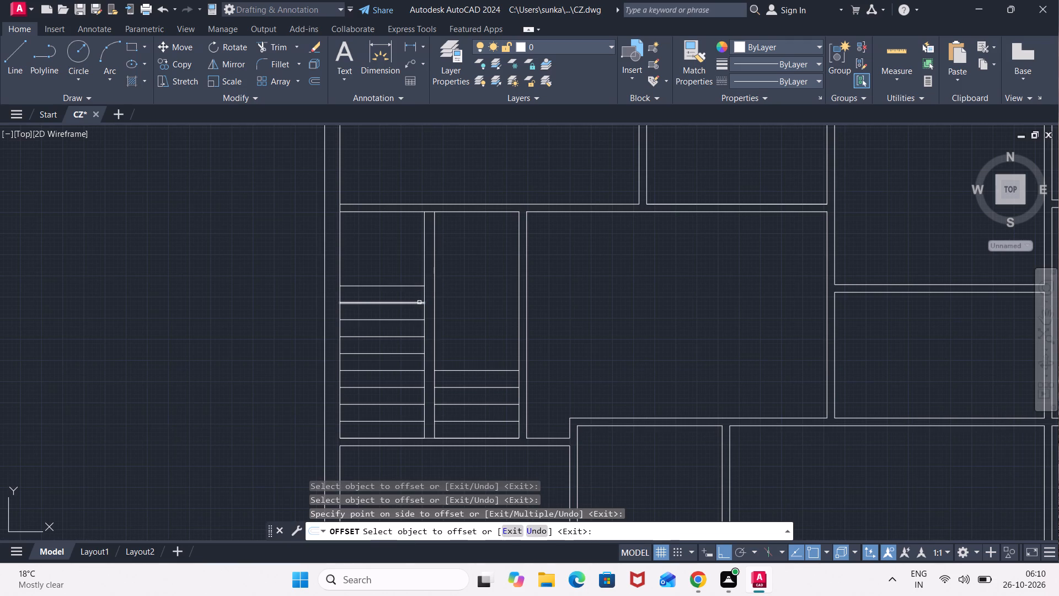
pyautogui.press('Escape')
# Stretch the east end of the northernmost west-flight tread line across to the divider's east line.
pyautogui.scroll(2, 420, 295)
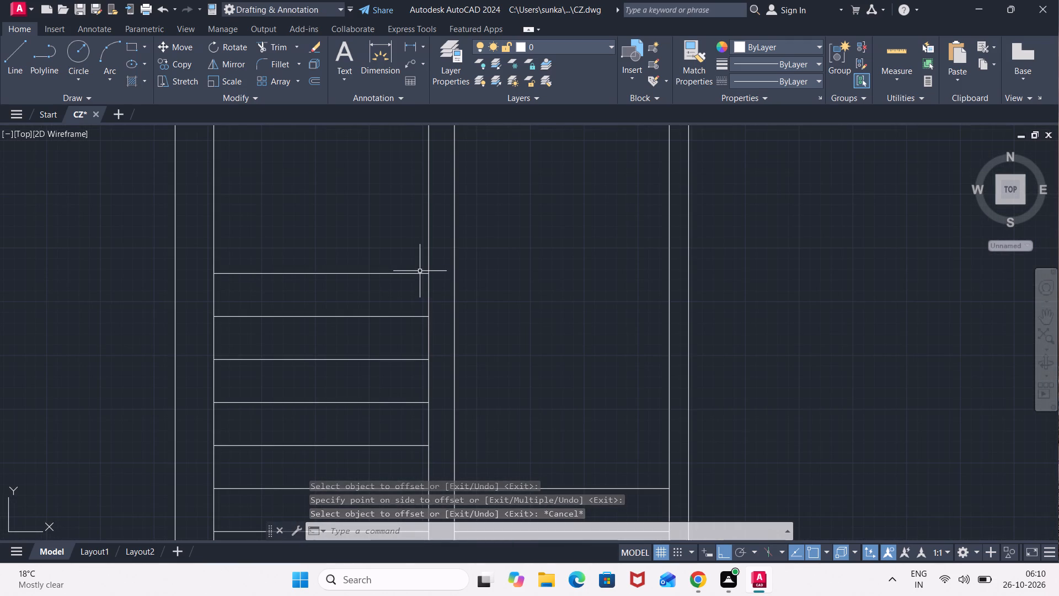
pyautogui.click(422, 273)
pyautogui.click(426, 273)
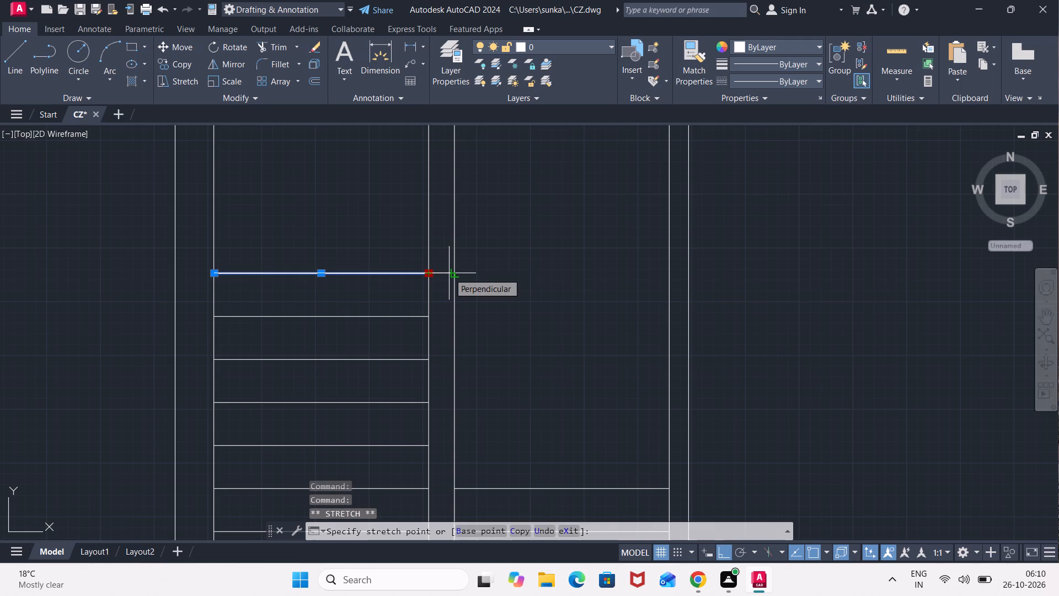
pyautogui.click(451, 273)
pyautogui.press('Escape')
pyautogui.press('Escape')
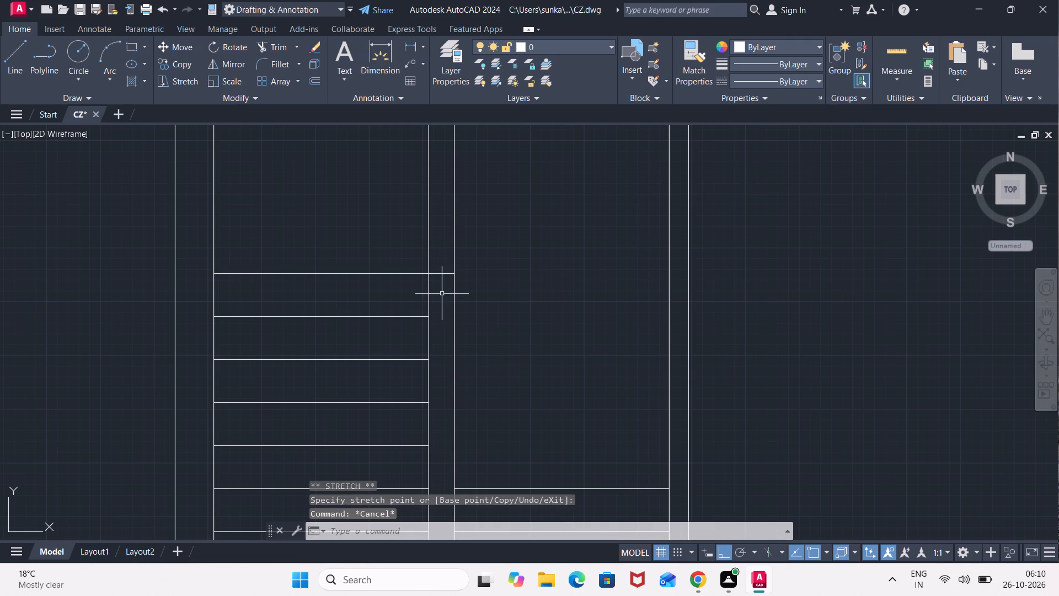
# Offset the extended northernmost tread line 1" south.
pyautogui.press('o')
pyautogui.press('Return')
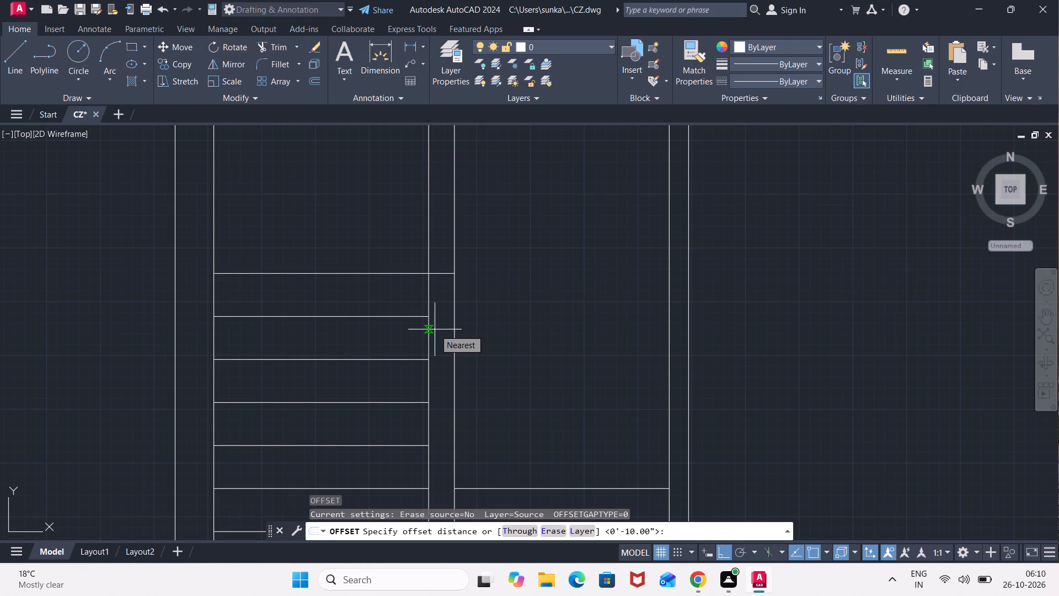
pyautogui.write('1"')
pyautogui.press('Return')
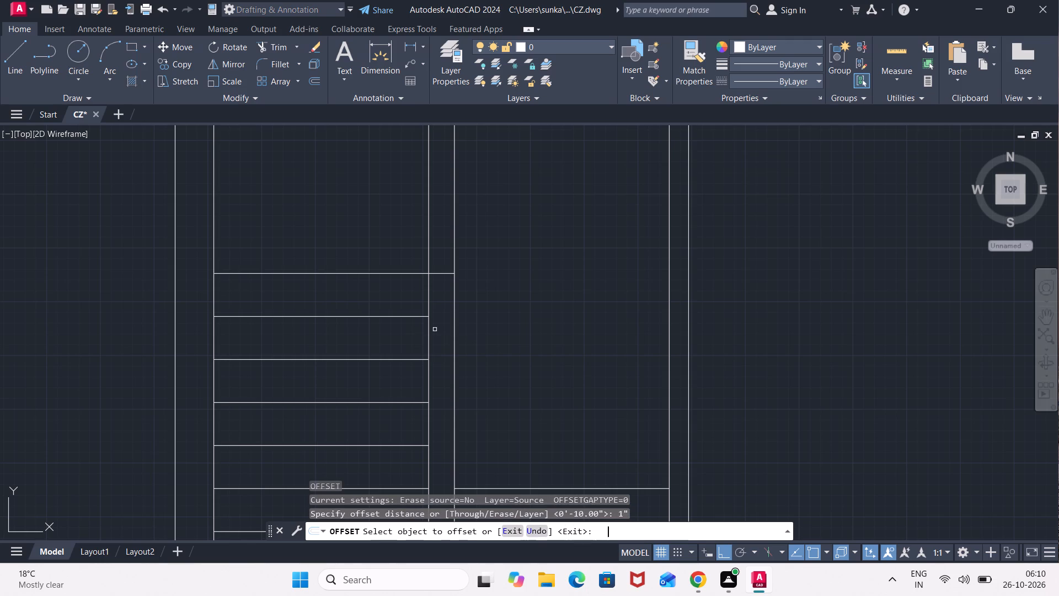
pyautogui.click(443, 273)
pyautogui.click(441, 290)
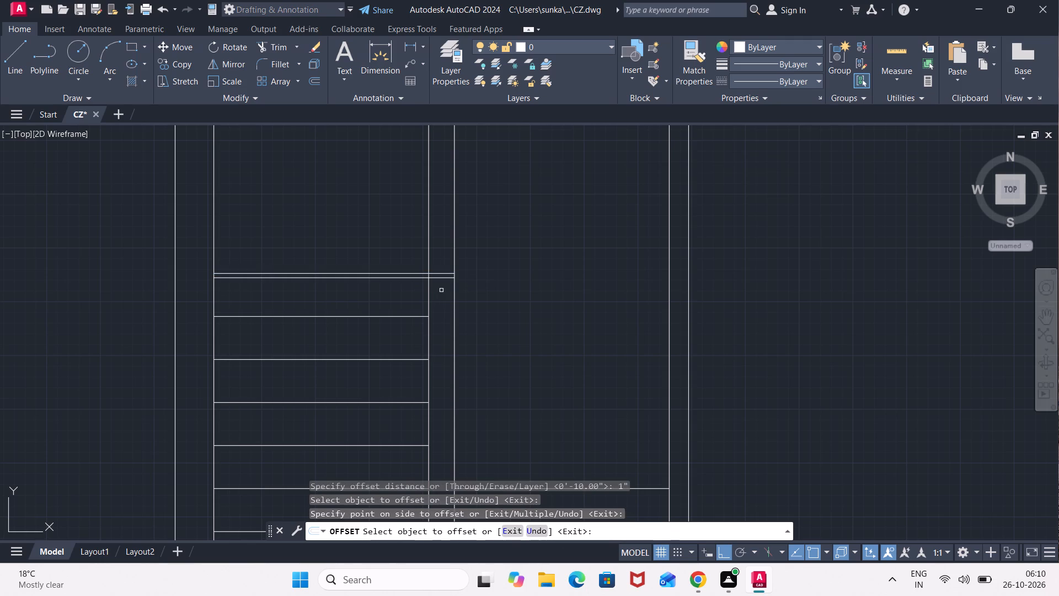
pyautogui.press('Escape')
# Trim the 1" offset line west of the divider, keeping only the short piece between the divider lines.
pyautogui.write('TR')
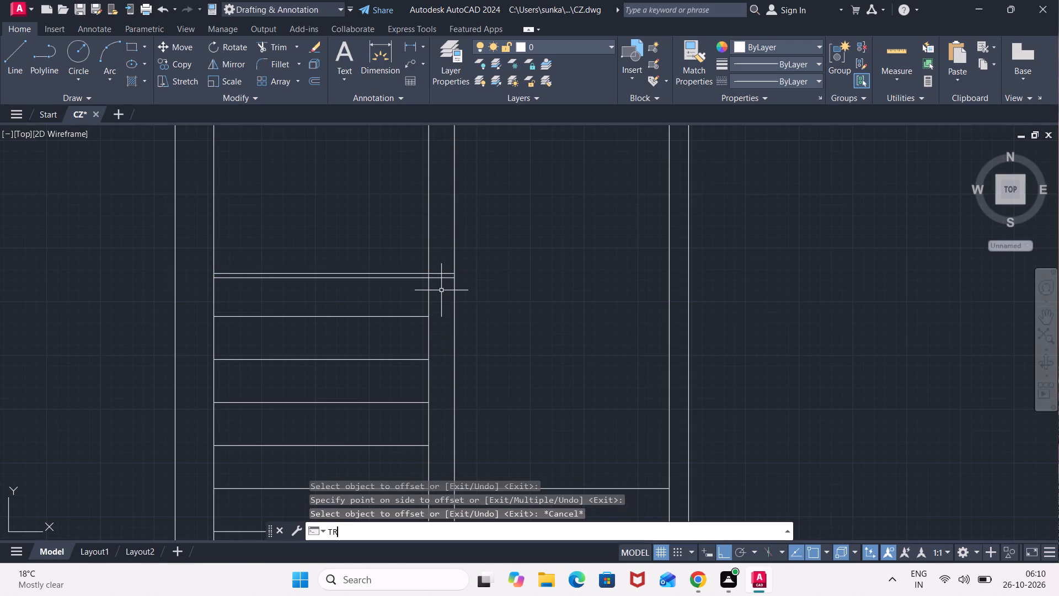
pyautogui.press('Return')
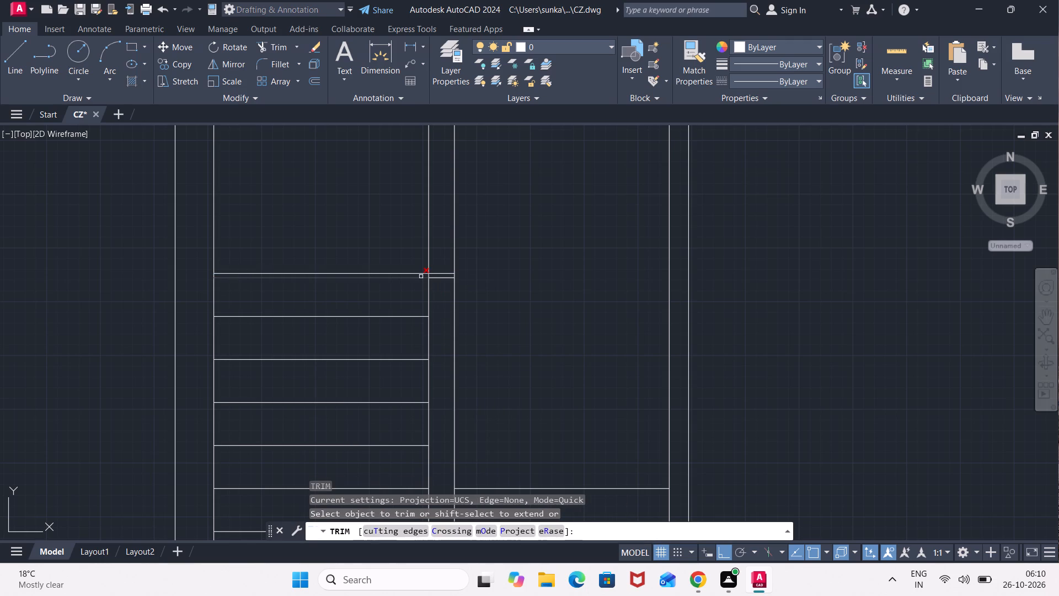
pyautogui.click(421, 276)
pyautogui.press('Escape')
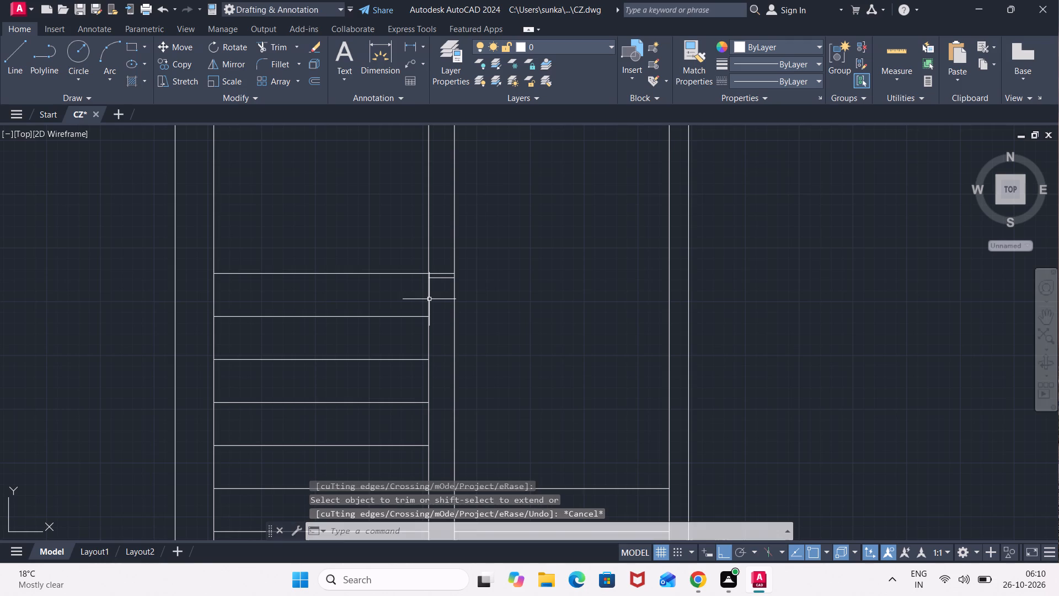
# Offset both divider lines 1" inward, toward each other.
pyautogui.press('o')
pyautogui.press('Return')
pyautogui.write('1"')
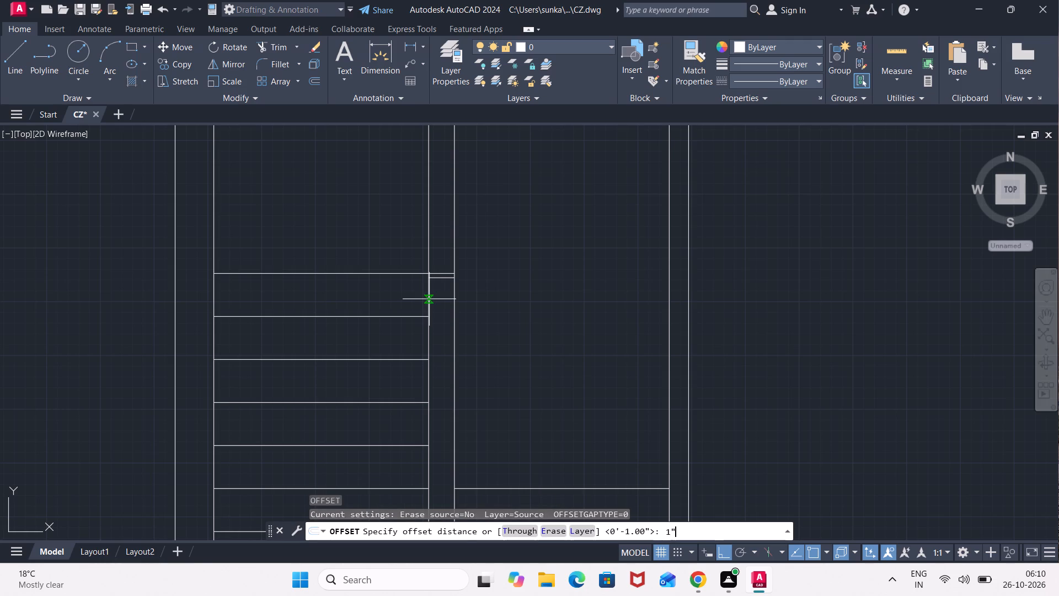
pyautogui.press('Return')
pyautogui.click(429, 299)
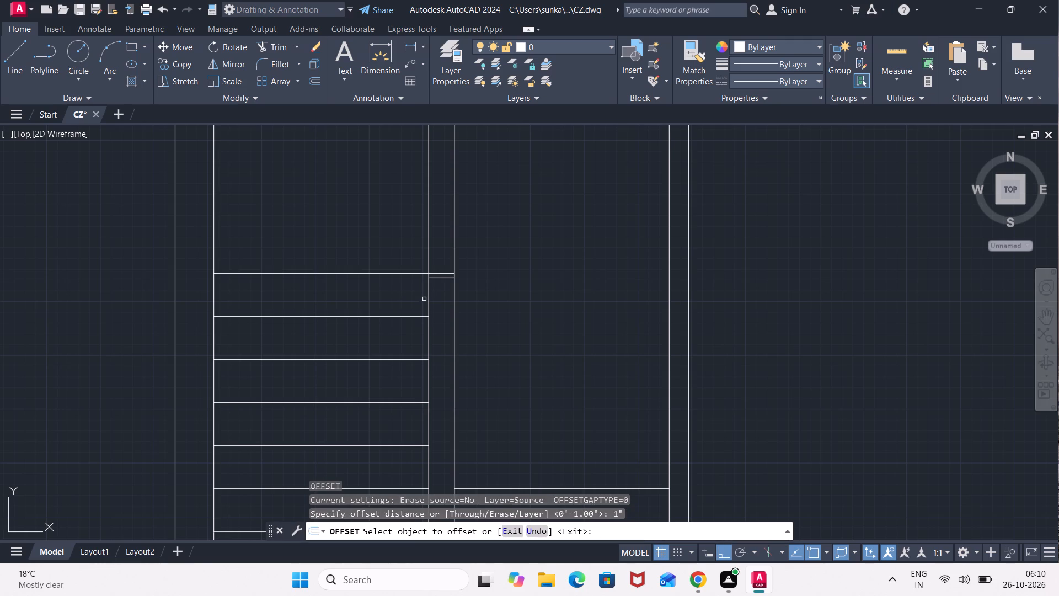
pyautogui.click(428, 300)
pyautogui.click(444, 299)
pyautogui.click(456, 303)
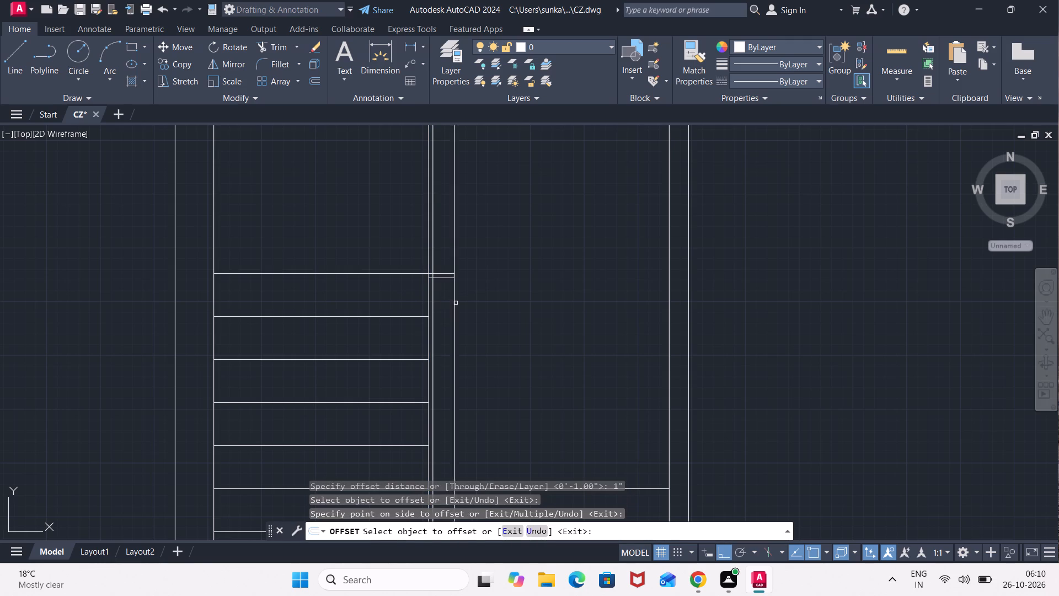
pyautogui.click(443, 309)
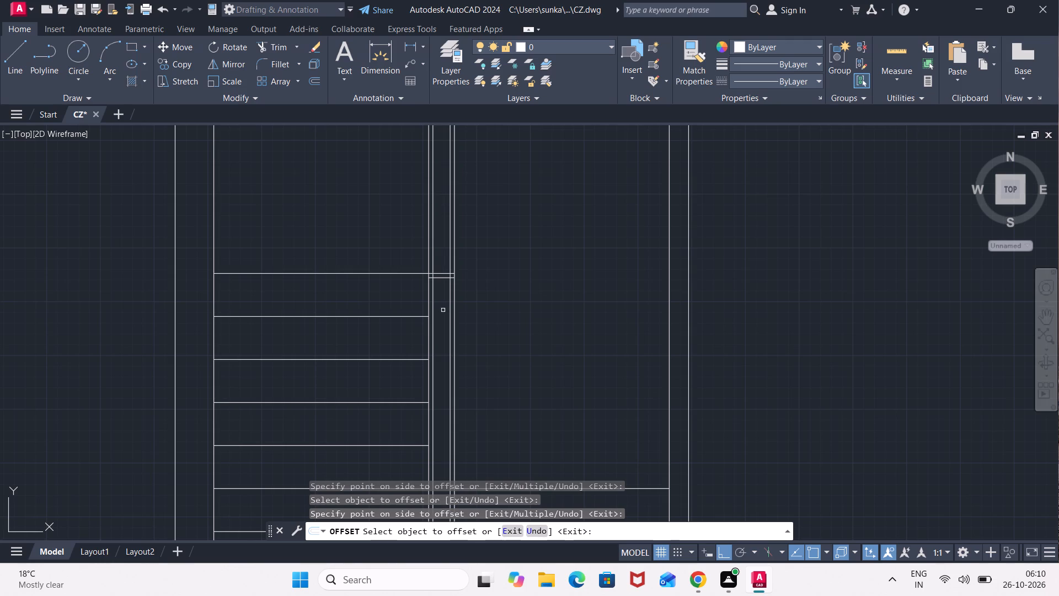
pyautogui.press('Escape')
# Trim the inner divider lines north of the short offset line and clear its corner overhangs, leaving a clean inset outline between the flights.
pyautogui.write('TR')
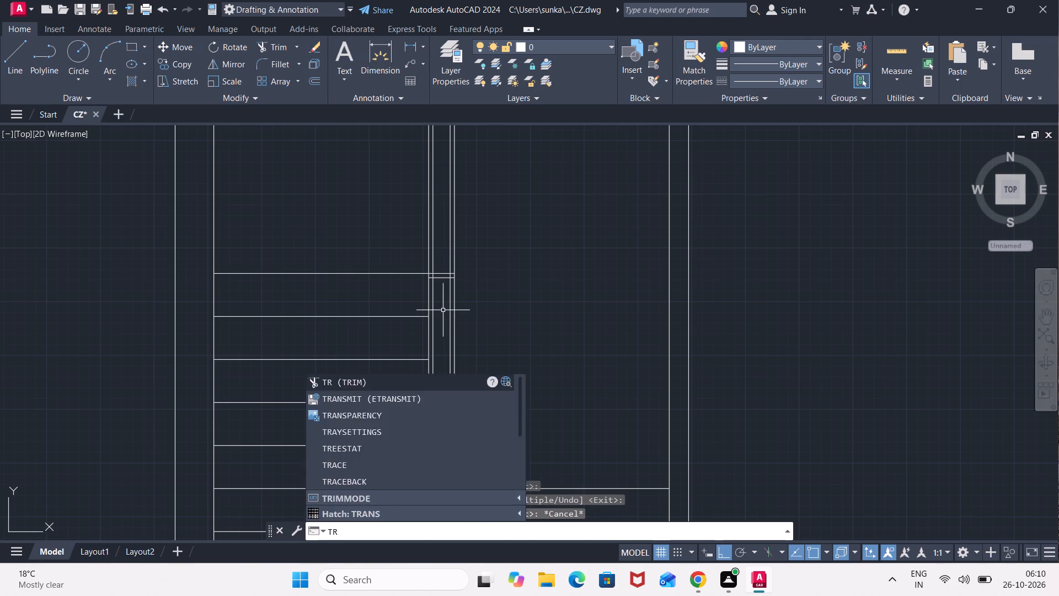
pyautogui.press('Return')
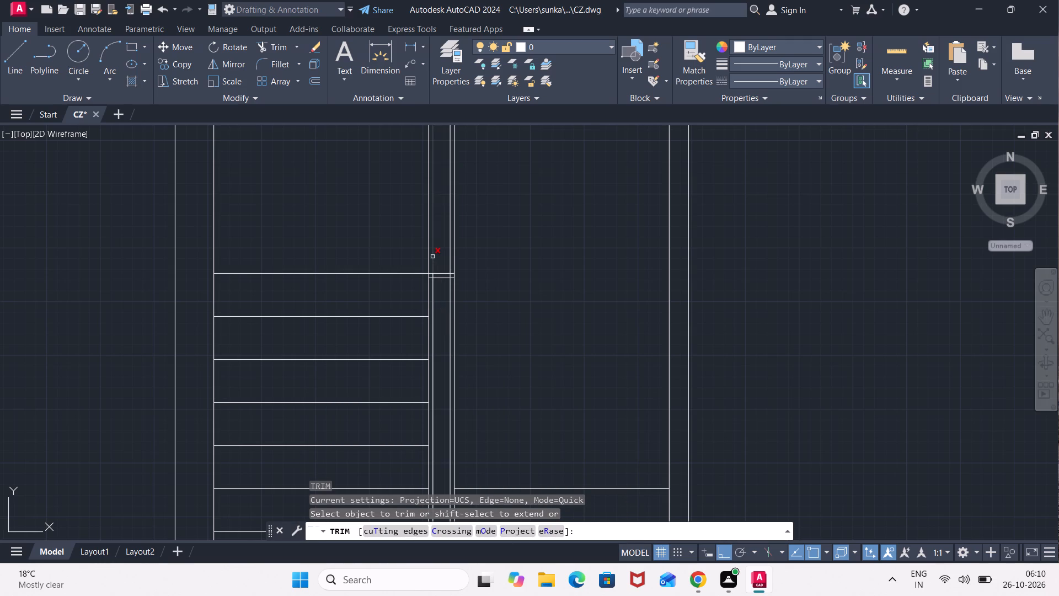
pyautogui.click(432, 256)
pyautogui.click(455, 253)
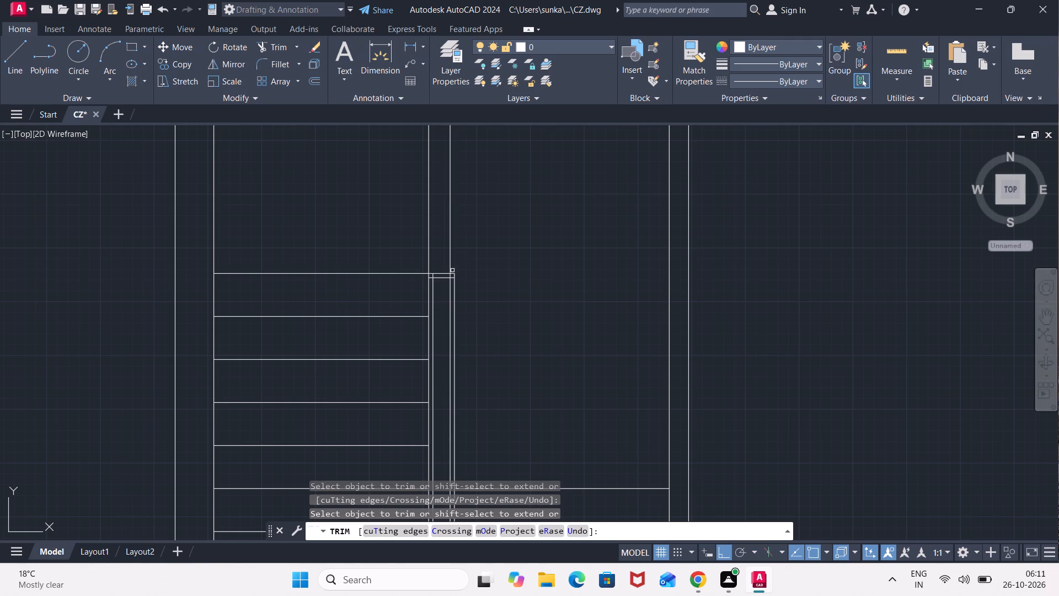
pyautogui.hotkey('ctrl', 'z')
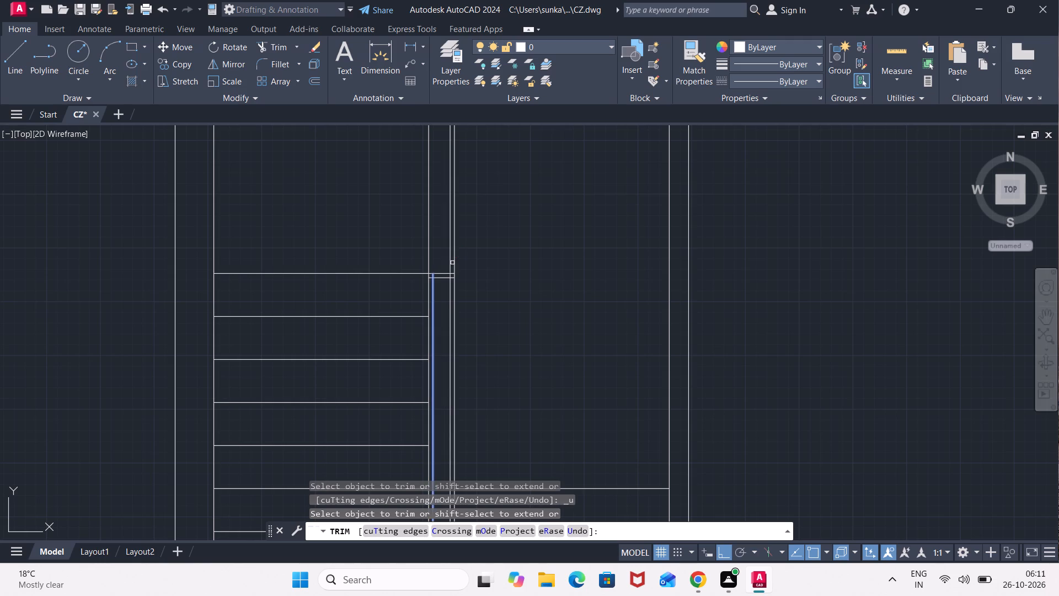
pyautogui.click(450, 264)
pyautogui.scroll(2, 443, 283)
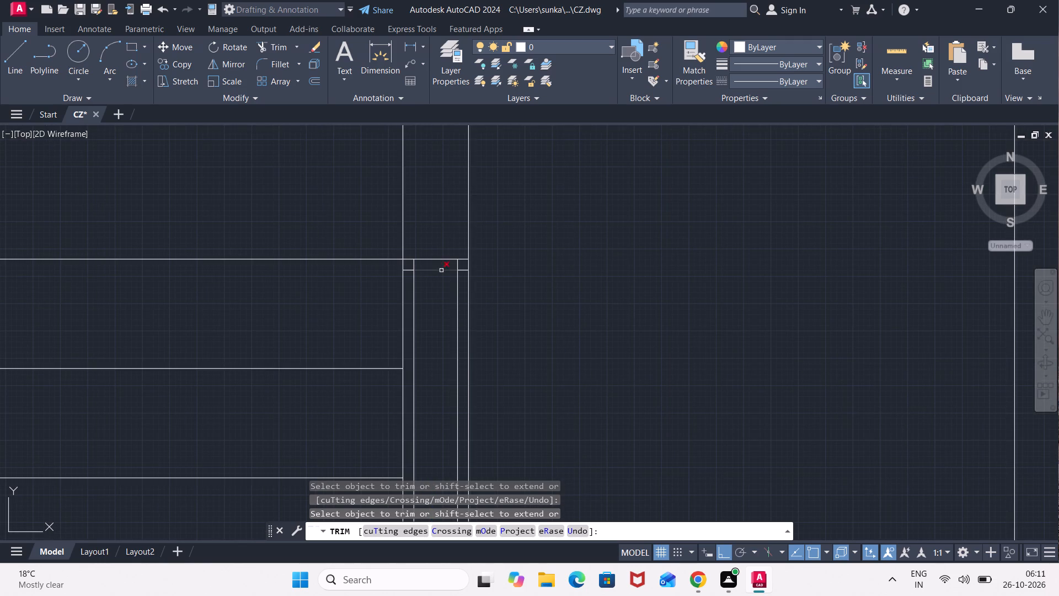
pyautogui.click(414, 267)
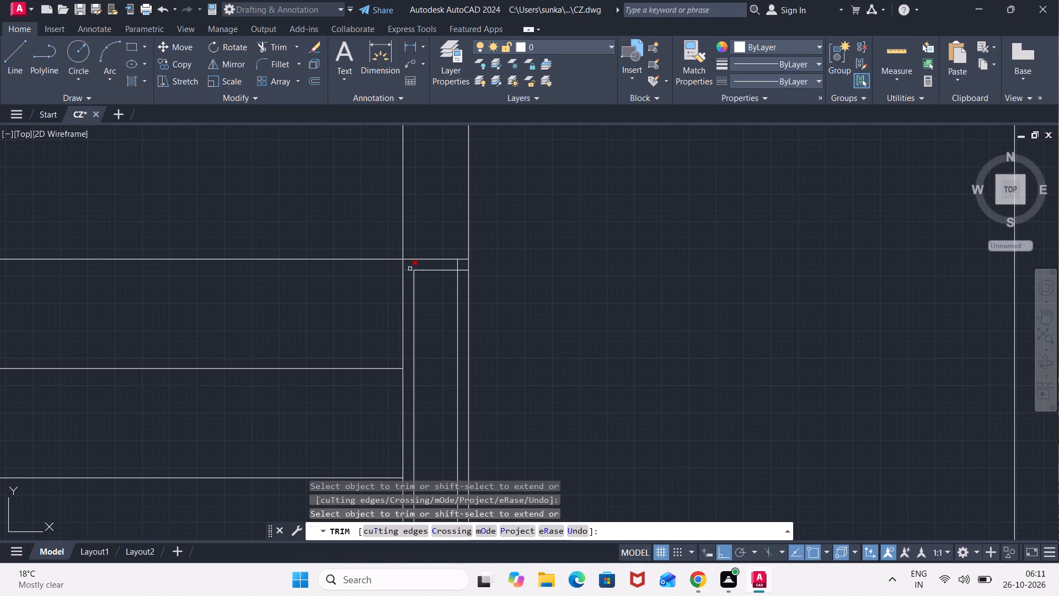
pyautogui.click(410, 269)
pyautogui.click(459, 263)
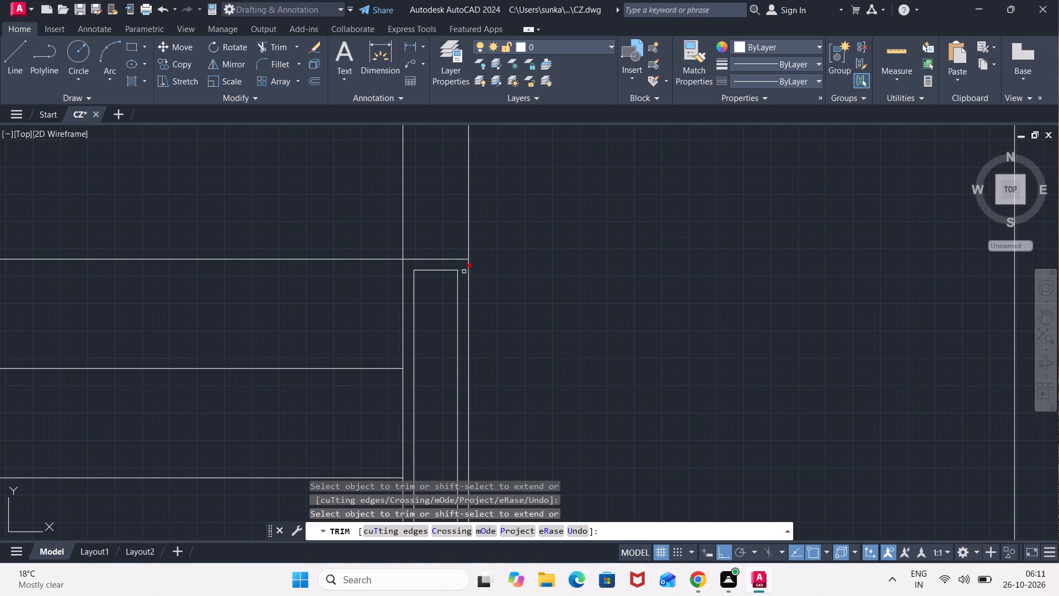
pyautogui.click(464, 272)
pyautogui.scroll(-4, 485, 309)
pyautogui.moveTo(494, 321); pyautogui.dragTo(482, 222, button='middle')
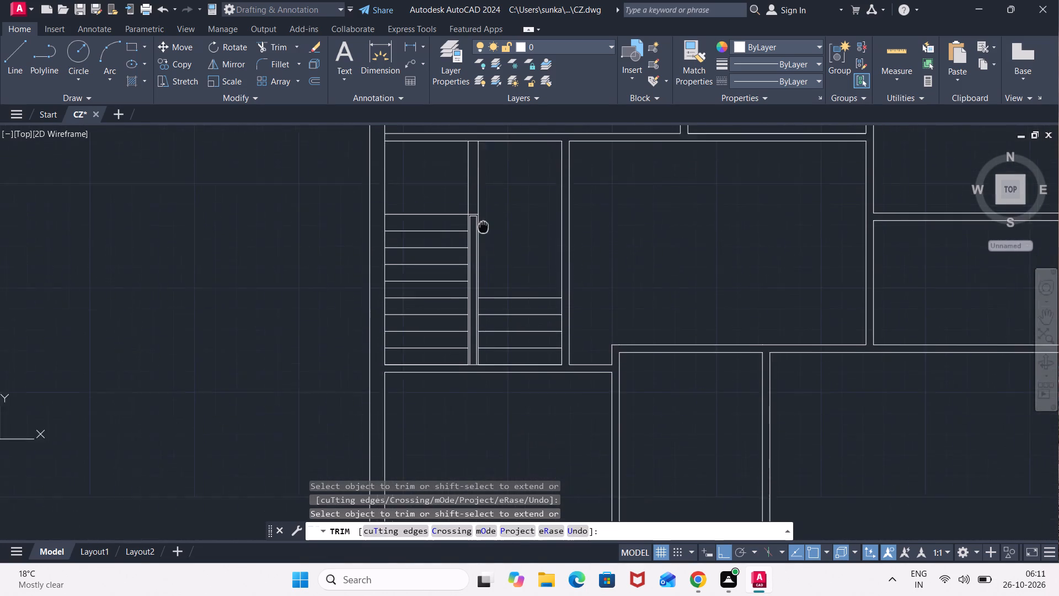
pyautogui.moveTo(482, 222); pyautogui.dragTo(470, 210, button='middle')
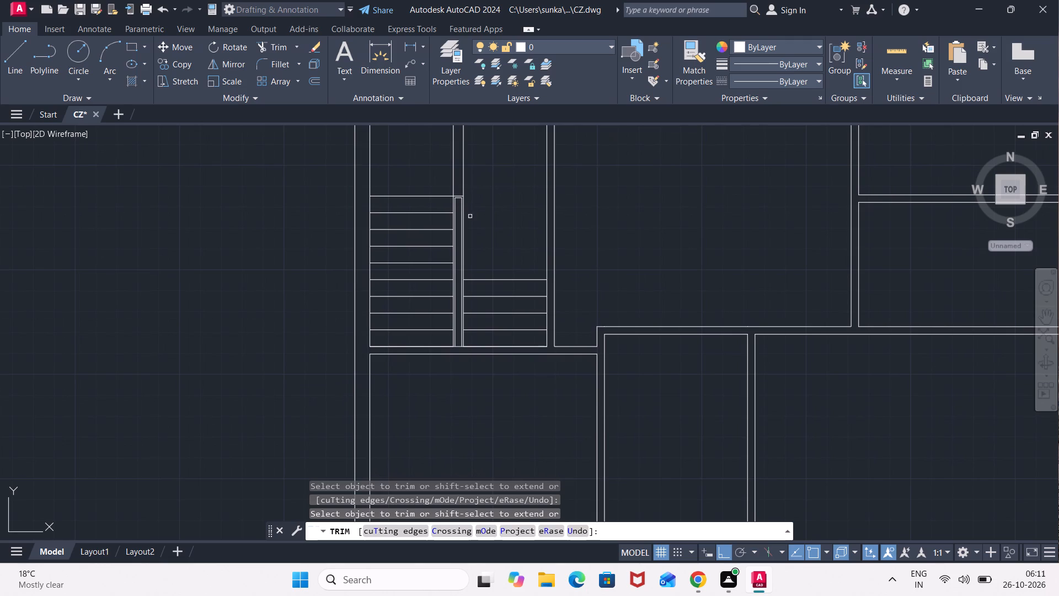
# Draw a short jamb line across the partition south of the northwest room, just west of that room's southeast corner.
pyautogui.scroll(-1, 628, 225)
pyautogui.moveTo(632, 216); pyautogui.dragTo(518, 273, button='middle')
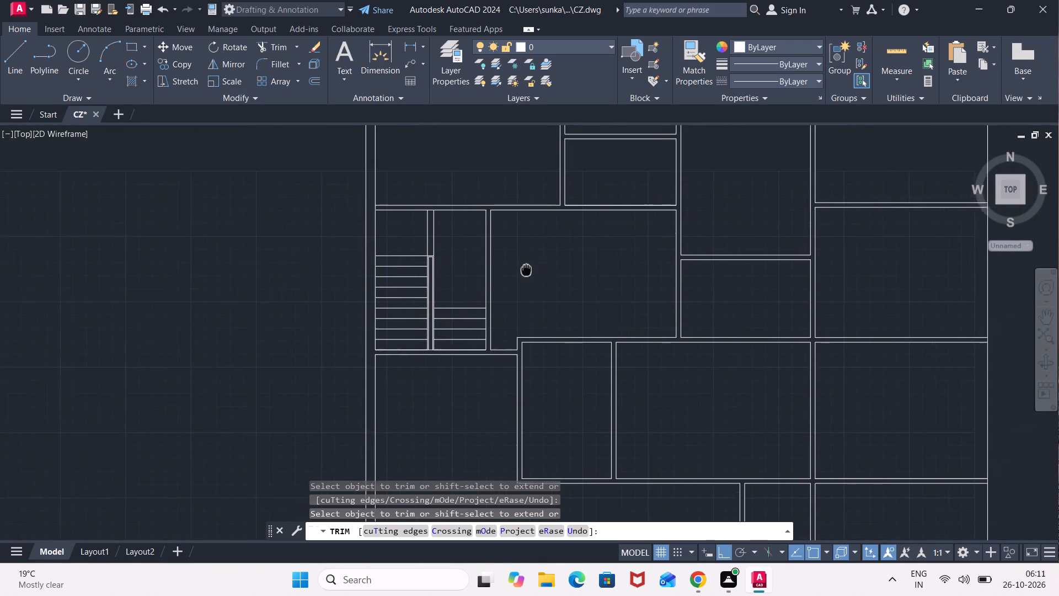
pyautogui.moveTo(518, 273); pyautogui.dragTo(399, 305, button='middle')
pyautogui.scroll(-2, 399, 302)
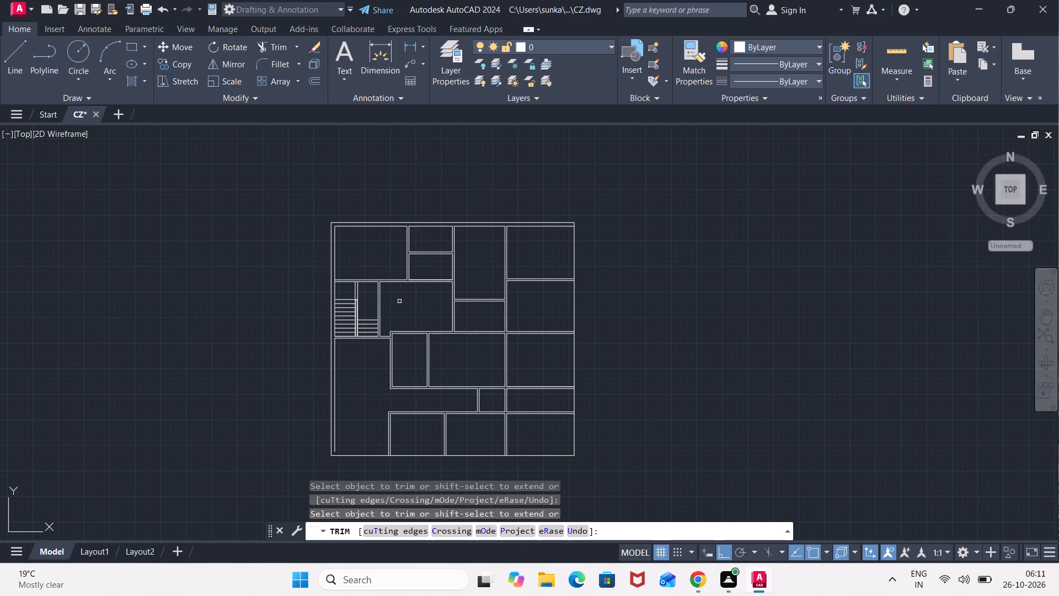
pyautogui.press('Escape')
pyautogui.scroll(2, 399, 301)
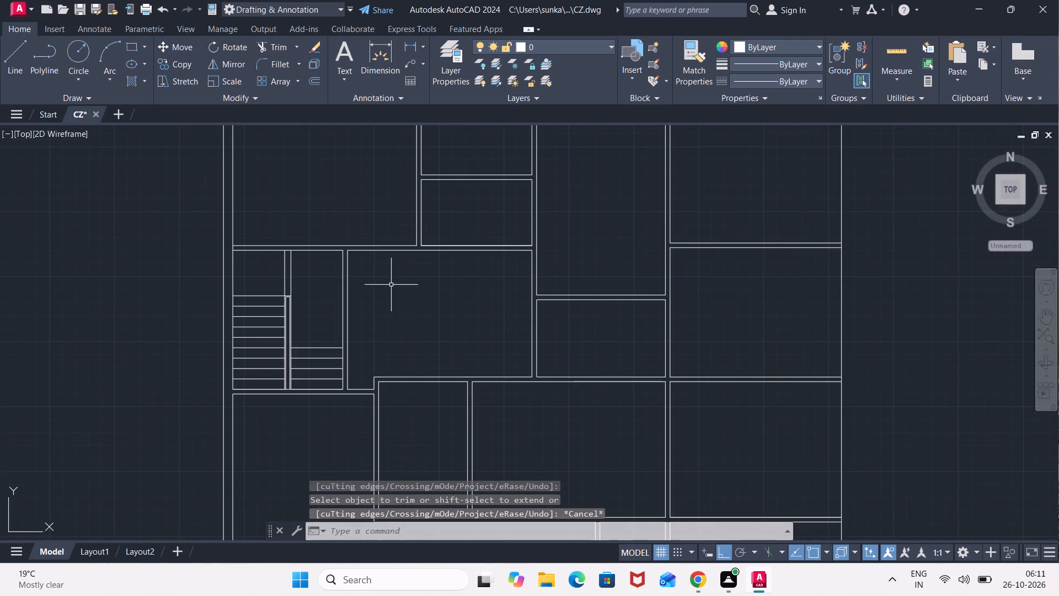
pyautogui.moveTo(391, 283); pyautogui.dragTo(457, 416, button='middle')
pyautogui.scroll(1, 451, 390)
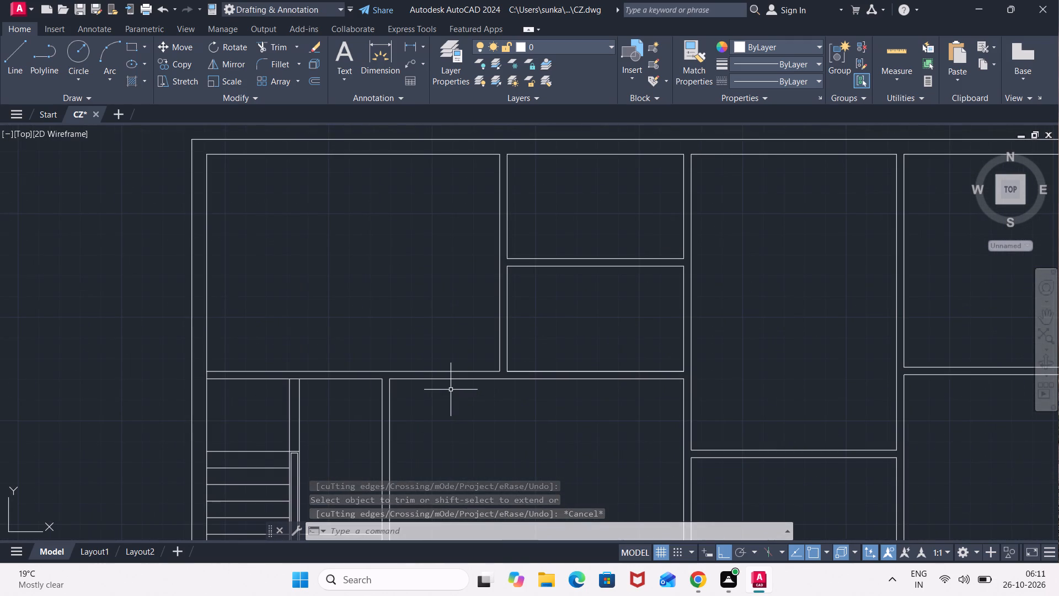
pyautogui.press('l')
pyautogui.press('Return')
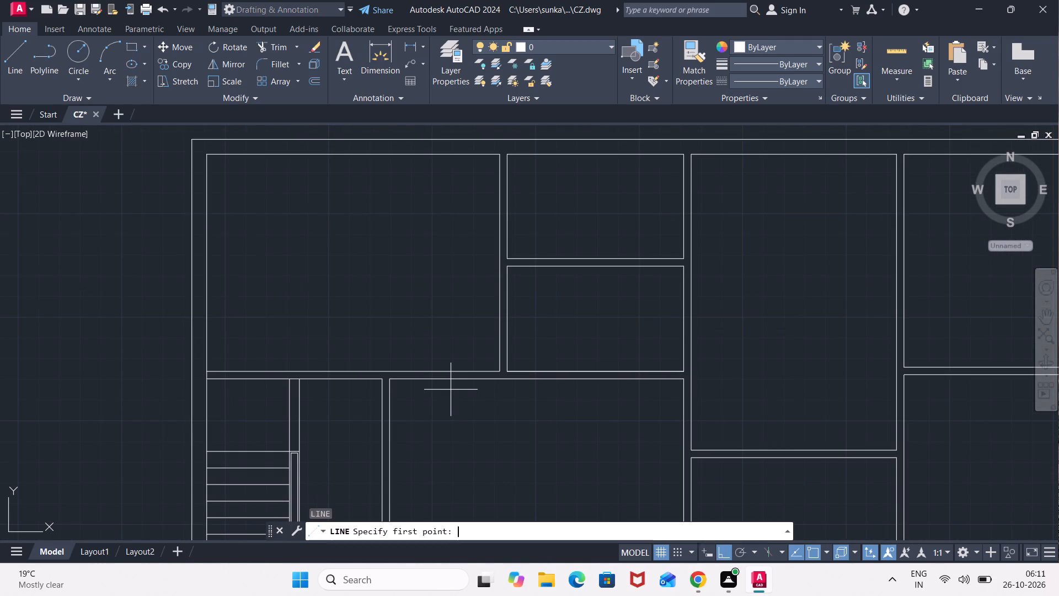
pyautogui.scroll(2, 484, 368)
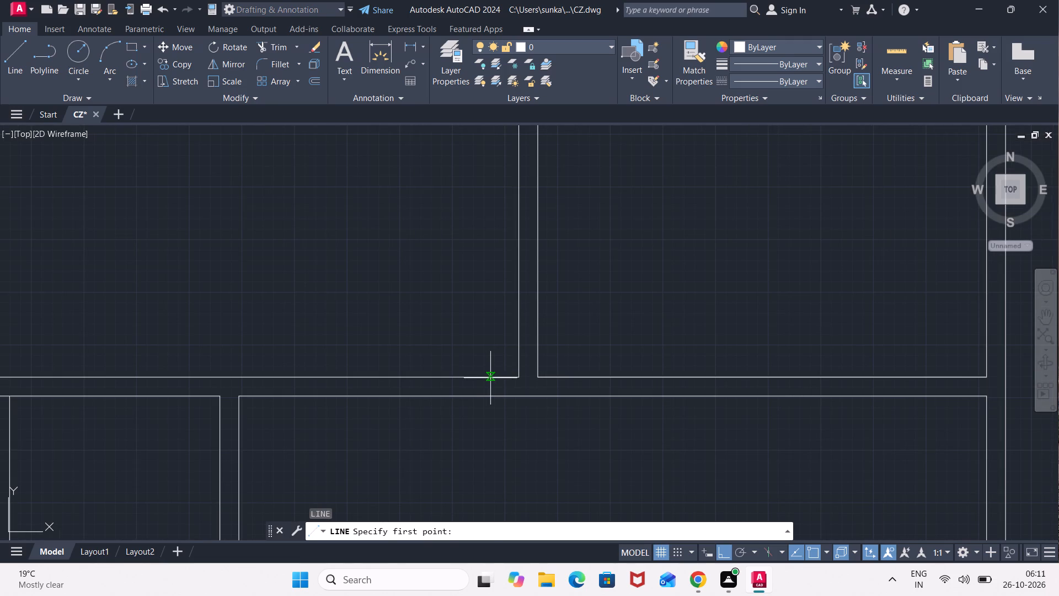
pyautogui.click(493, 380)
pyautogui.click(498, 396)
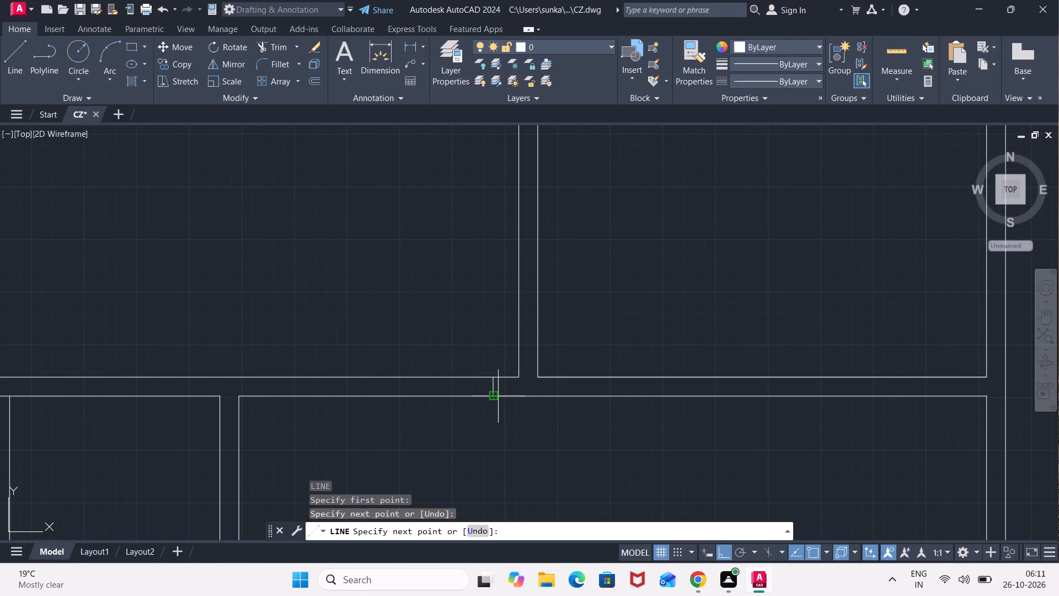
pyautogui.press('Escape')
# Offset the northwest room's jamb line 3' west to mark the other side of its door opening.
pyautogui.press('o')
pyautogui.press('Return')
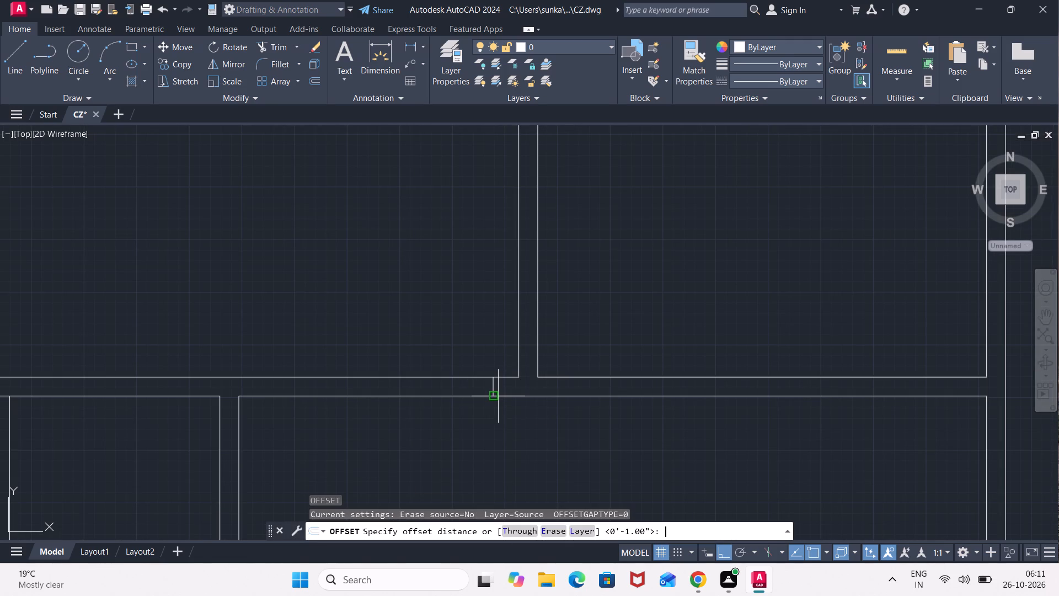
pyautogui.write("3'")
pyautogui.press('Return')
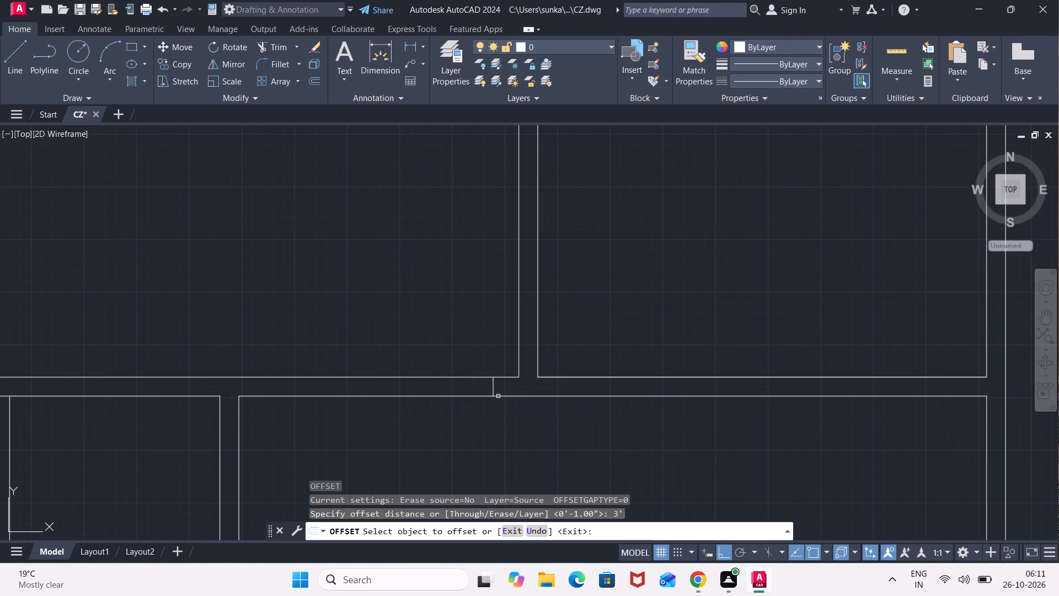
pyautogui.click(493, 386)
pyautogui.click(418, 393)
pyautogui.scroll(-2, 401, 421)
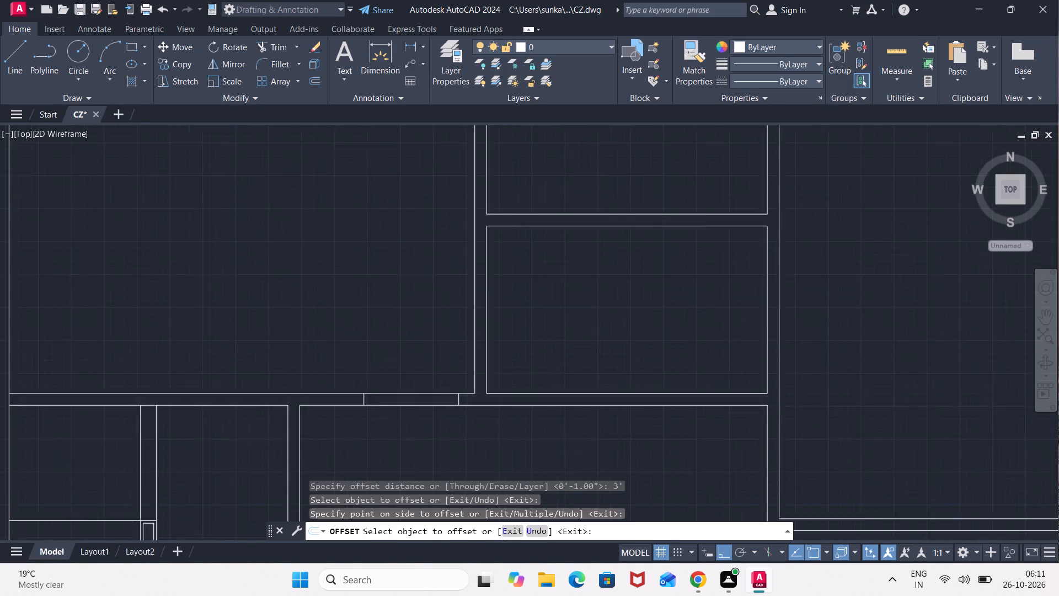
pyautogui.moveTo(401, 422); pyautogui.dragTo(400, 371, button='middle')
pyautogui.press('space')
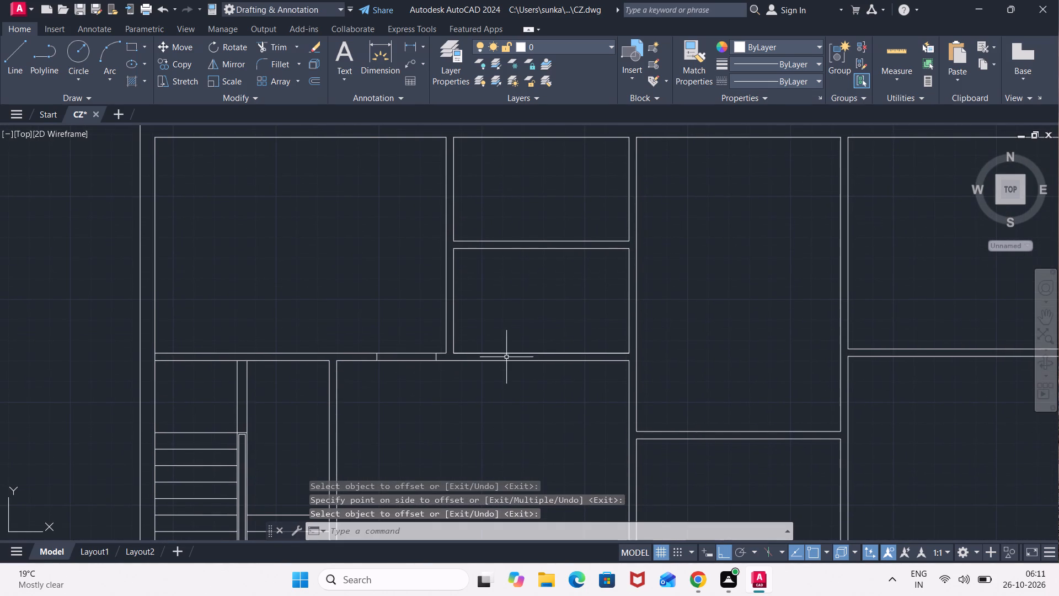
# Draw a jamb line across the partition south of the lower small room, just west of that room's southeast corner.
pyautogui.press('l')
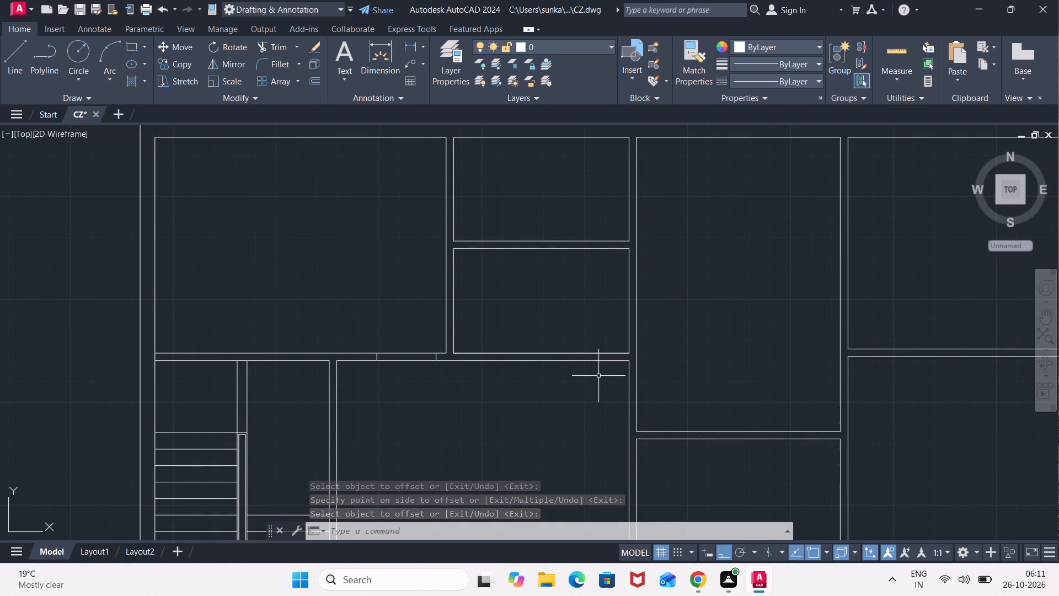
pyautogui.press('Return')
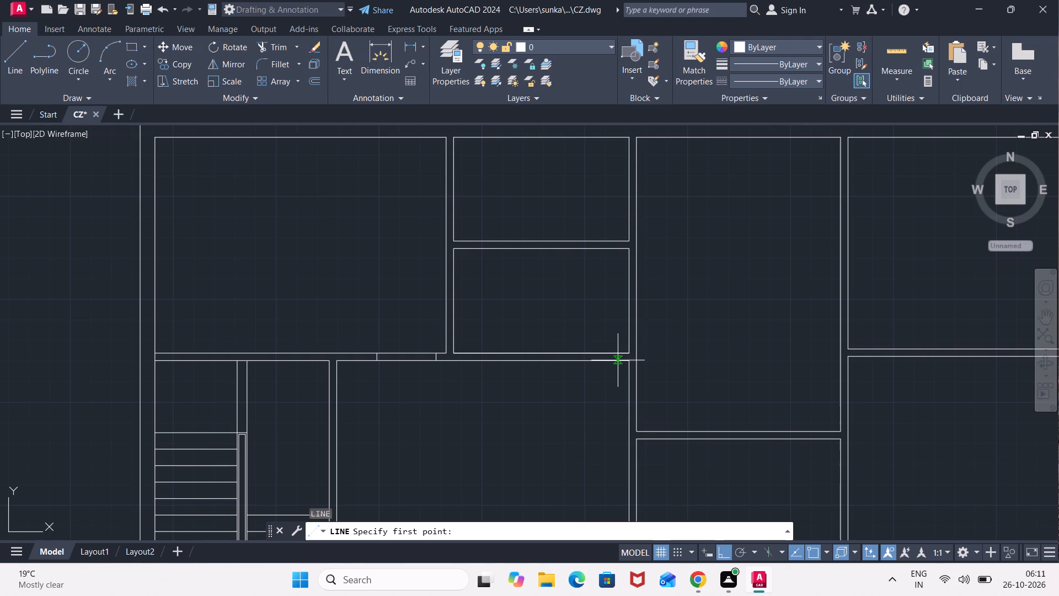
pyautogui.click(618, 360)
pyautogui.click(617, 352)
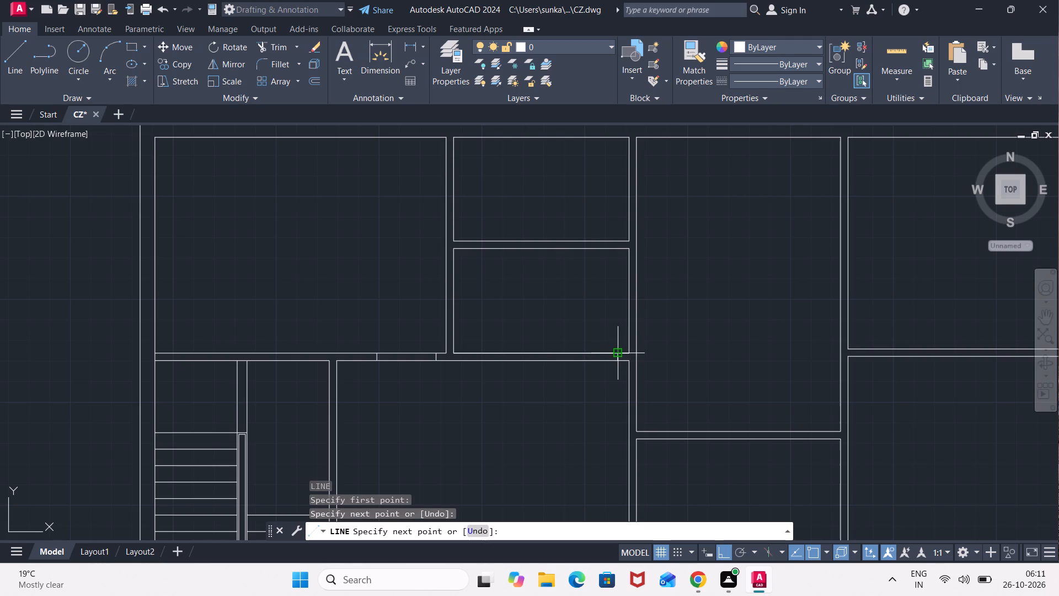
pyautogui.press('Escape')
# Offset the lower small room's jamb line 2'6" west to mark its door opening.
pyautogui.press('o')
pyautogui.press('Return')
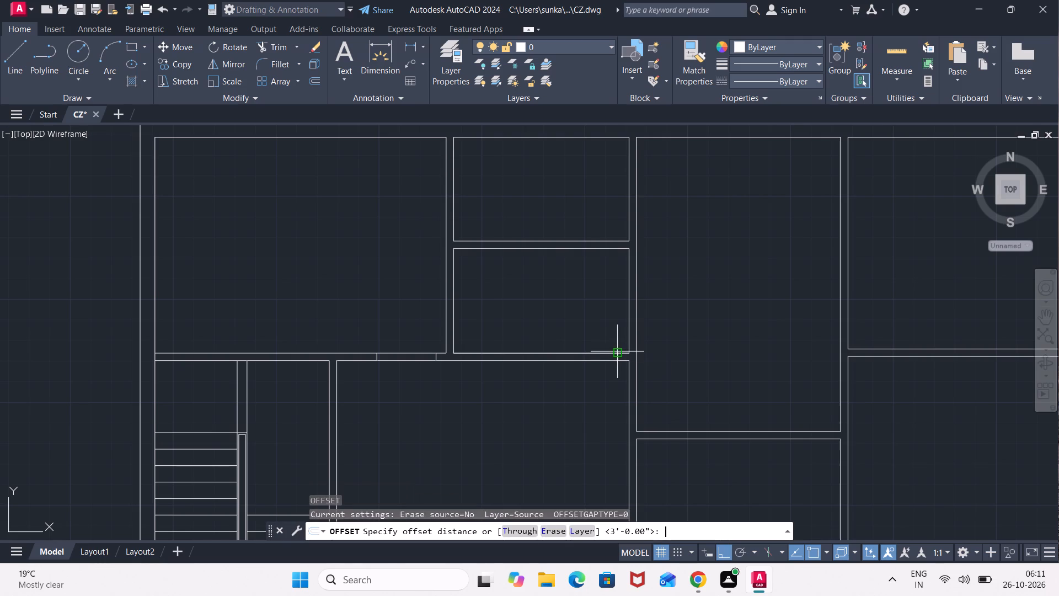
pyautogui.write('2\'6"')
pyautogui.press('Return')
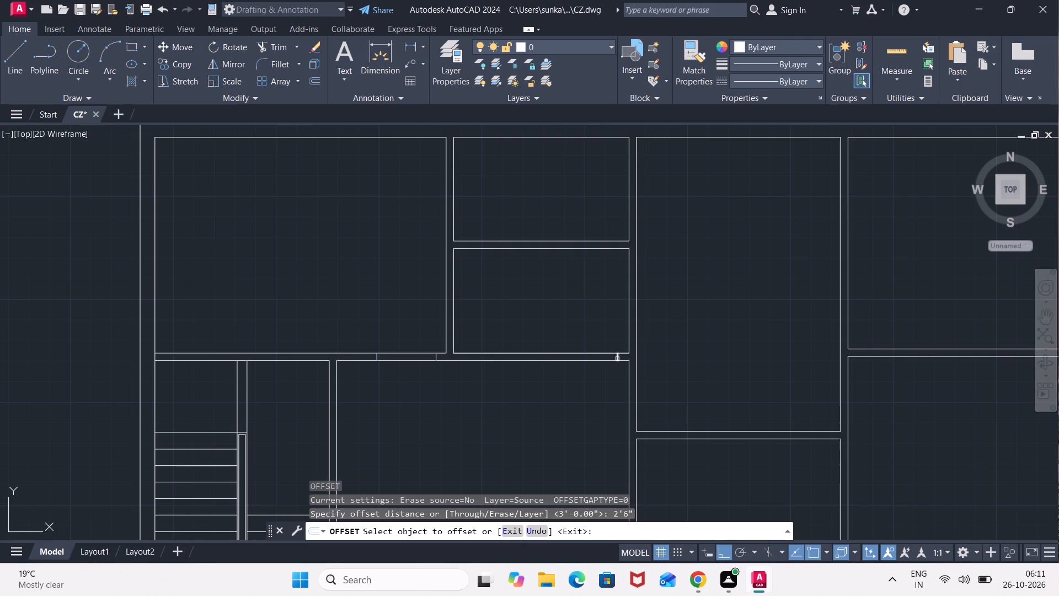
pyautogui.click(617, 359)
pyautogui.click(549, 358)
pyautogui.scroll(-1, 554, 378)
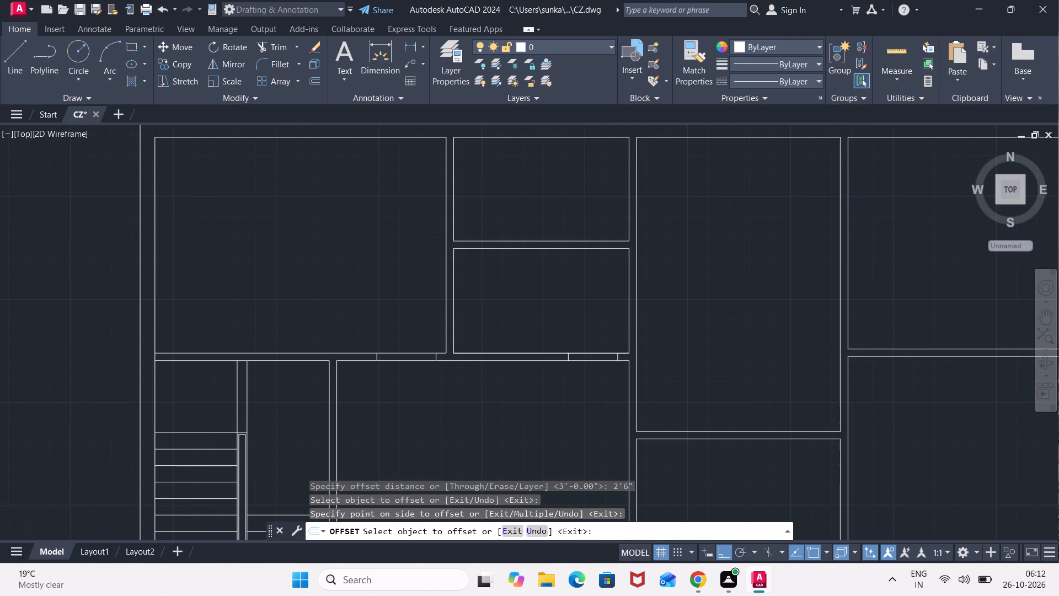
pyautogui.moveTo(554, 378); pyautogui.dragTo(483, 308, button='middle')
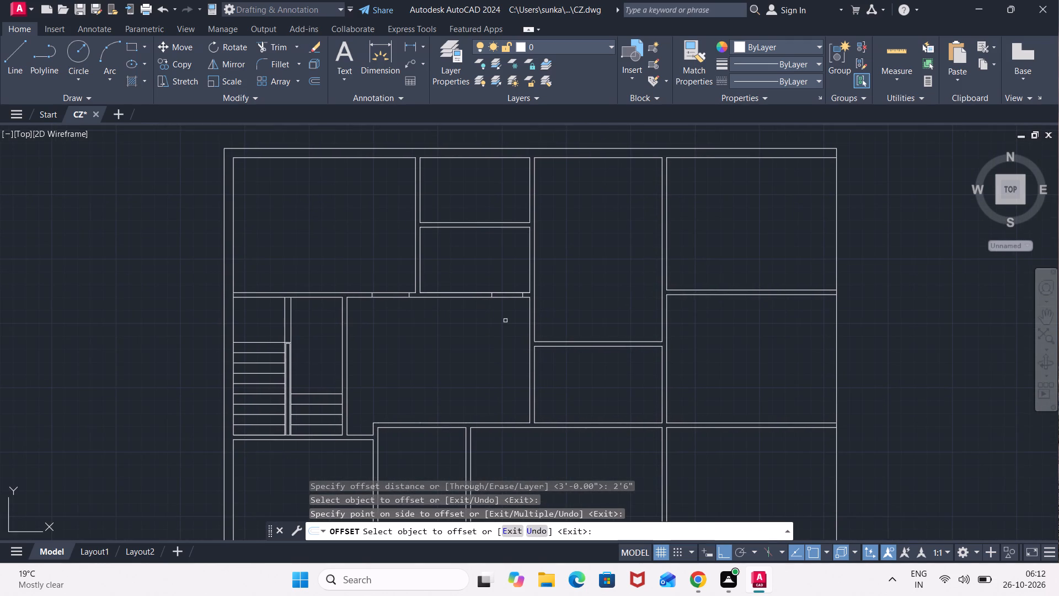
pyautogui.scroll(2, 560, 314)
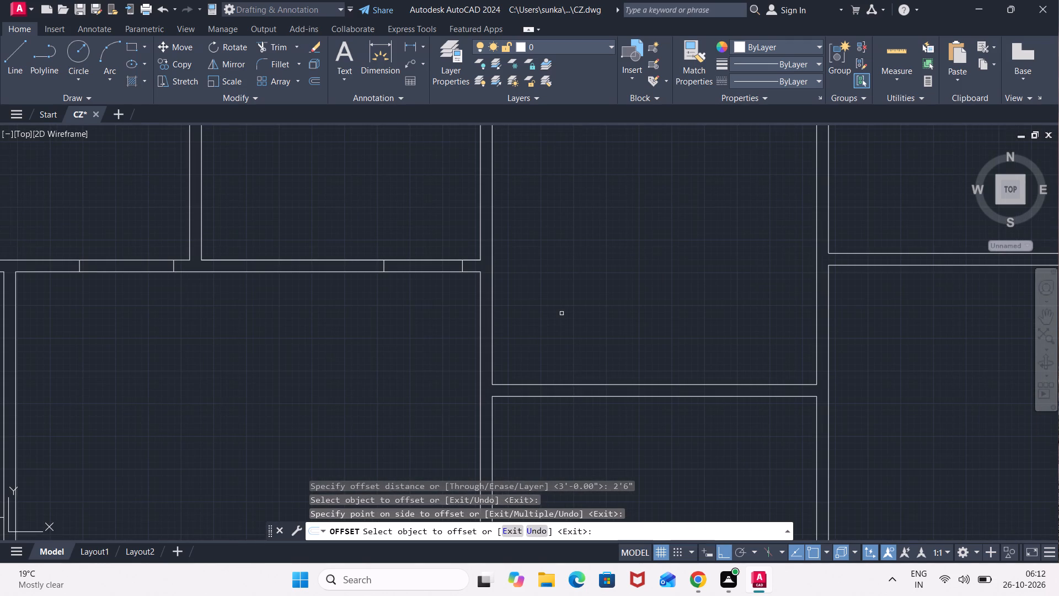
pyautogui.press('l')
pyautogui.press('Return')
pyautogui.press('Escape')
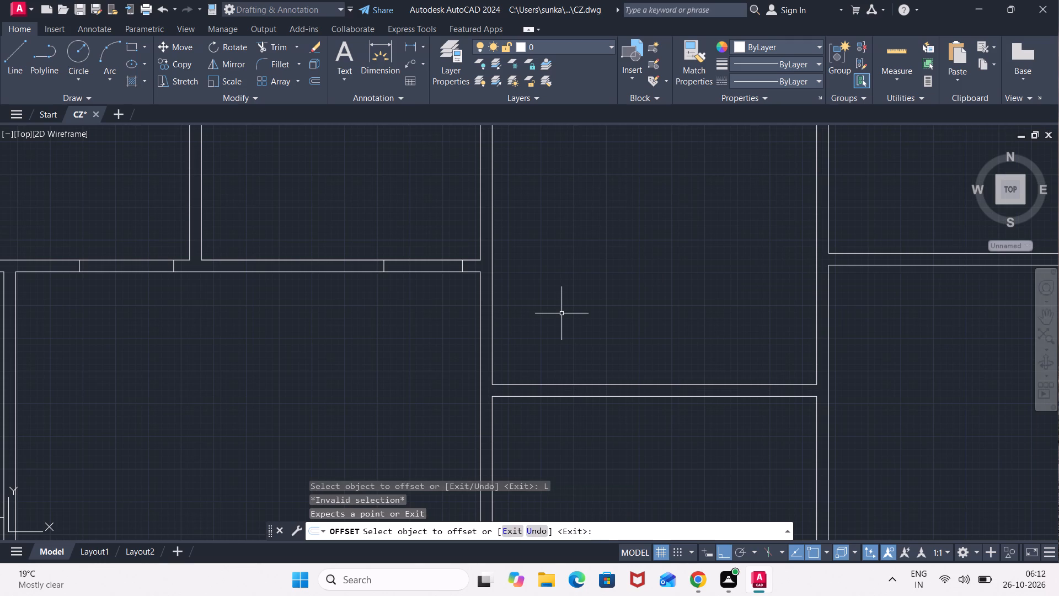
# Draw a jamb line across the partition west of the tall north room, just north of that room's southwest corner.
pyautogui.press('l')
pyautogui.press('Return')
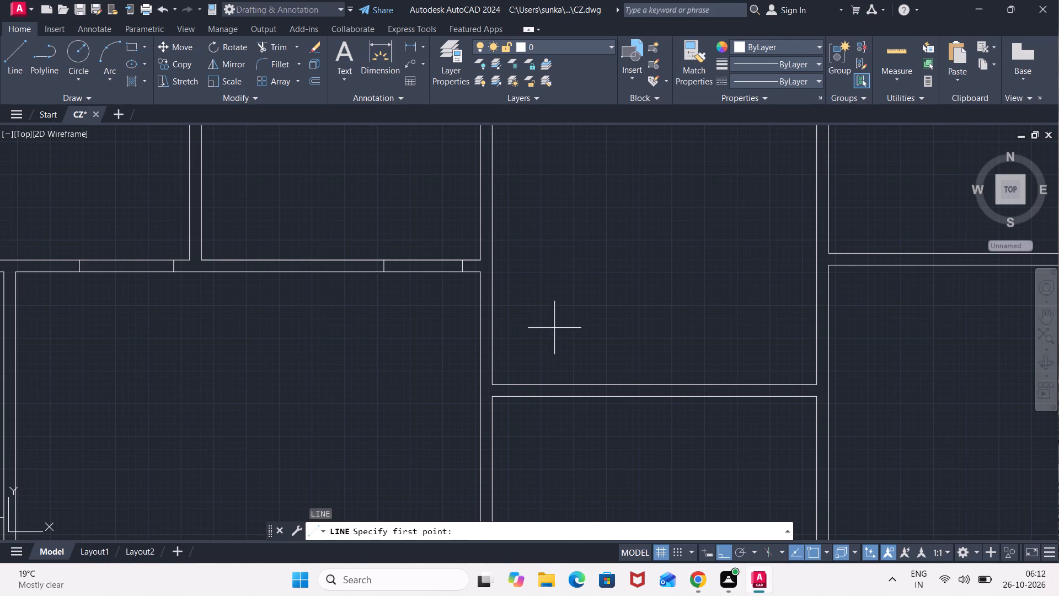
pyautogui.scroll(1, 483, 377)
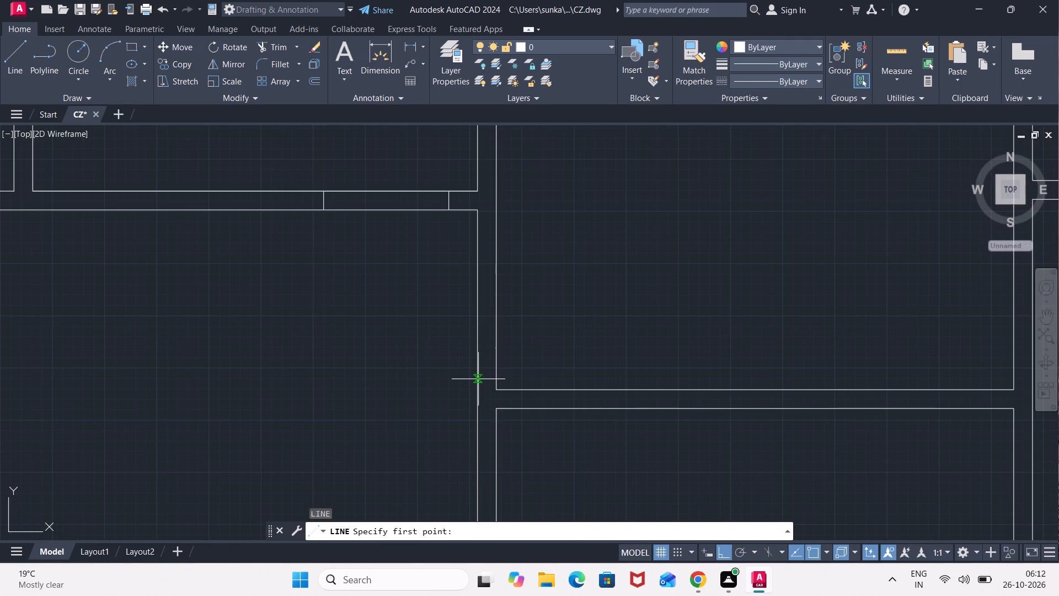
pyautogui.click(478, 382)
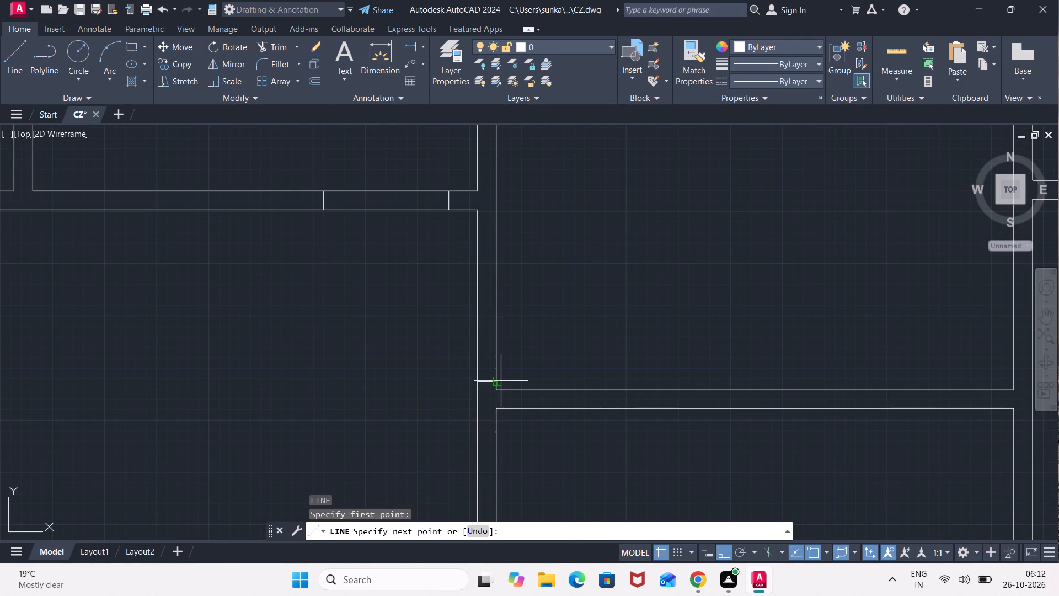
pyautogui.click(498, 380)
pyautogui.press('Escape')
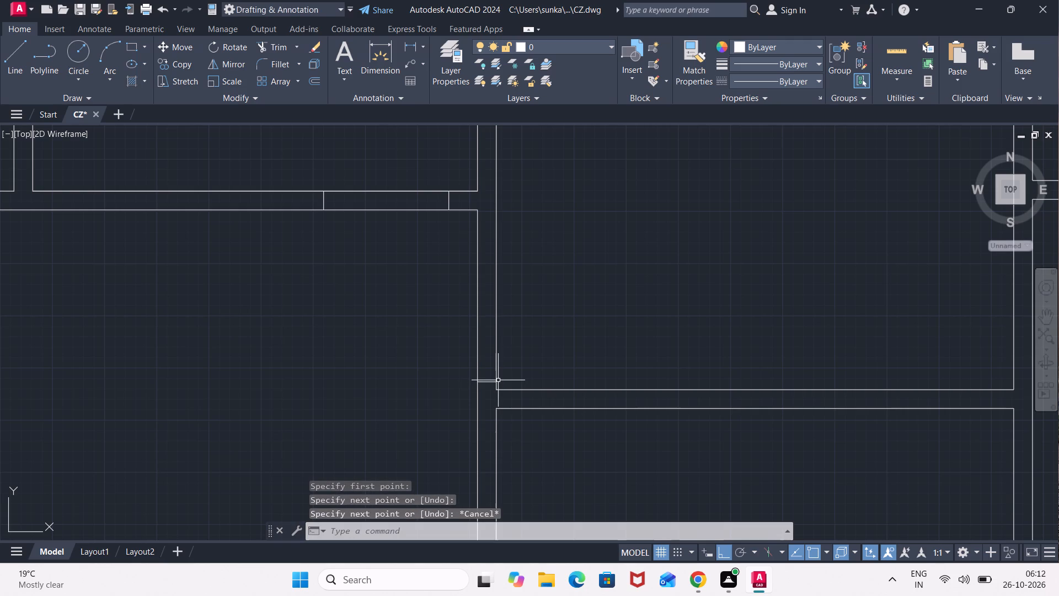
# Offset the tall north room's jamb line 3' north to mark its door opening.
pyautogui.press('o')
pyautogui.press('Return')
pyautogui.write("3'")
pyautogui.press('Return')
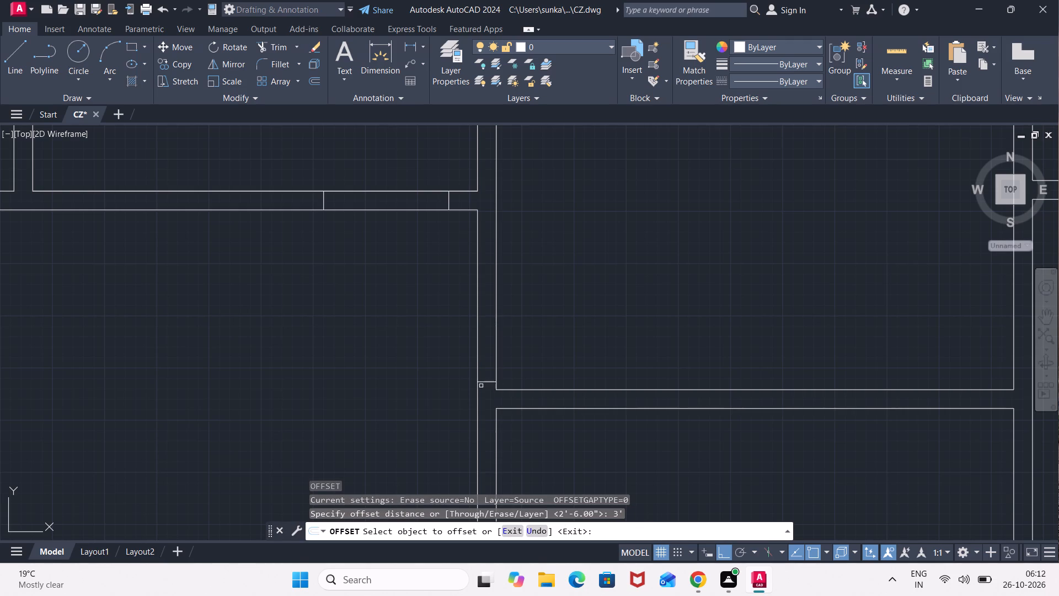
pyautogui.click(484, 384)
pyautogui.click(486, 322)
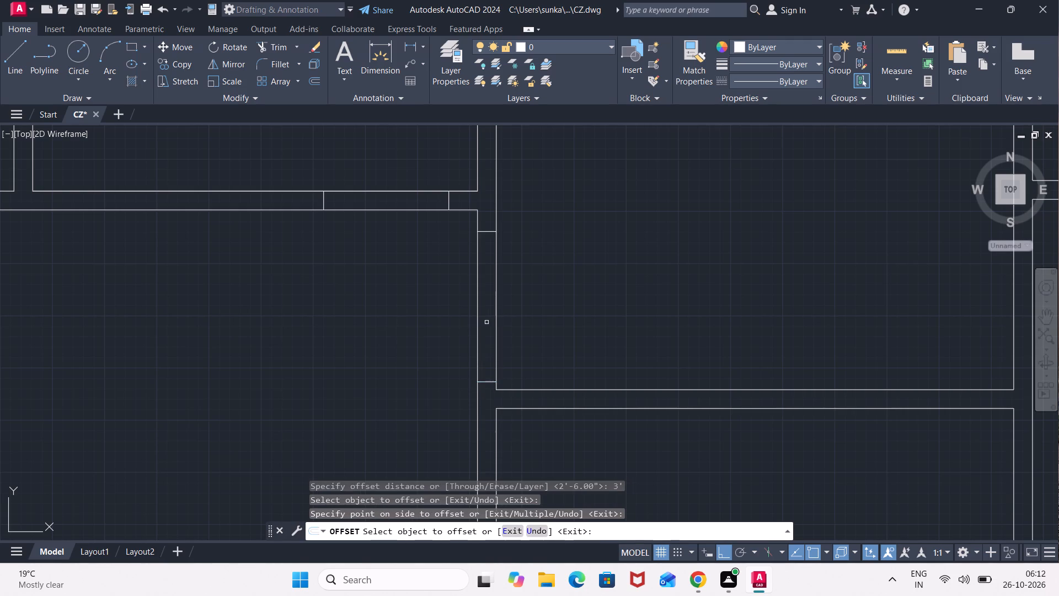
pyautogui.scroll(-3, 489, 333)
pyautogui.moveTo(504, 369); pyautogui.dragTo(505, 279, button='middle')
pyautogui.scroll(1, 504, 302)
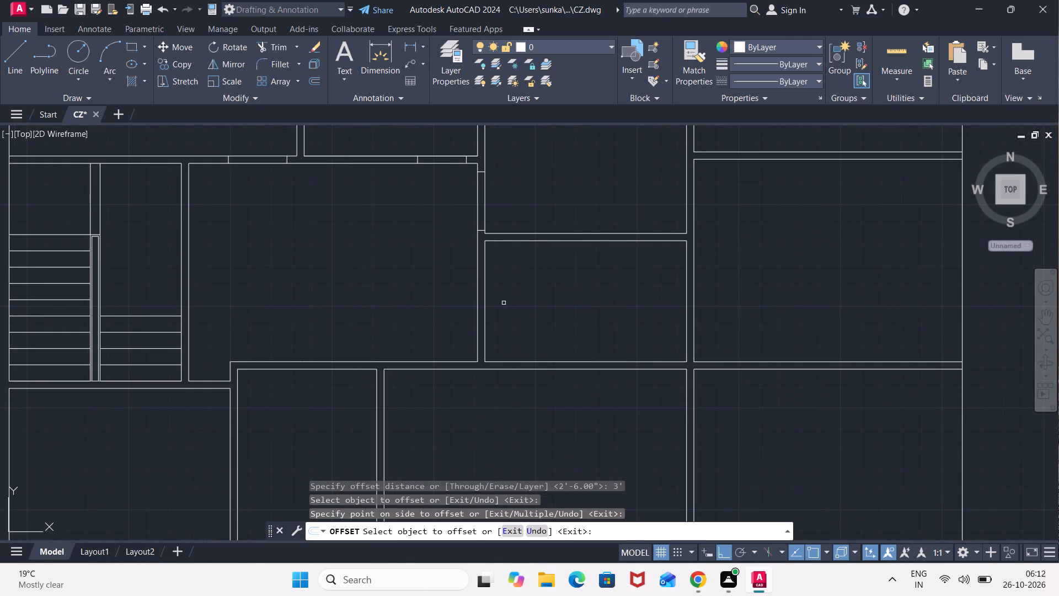
pyautogui.press('Escape')
# Offset the inner west wall line of the room directly south of the tall north room 5' east.
pyautogui.press('o')
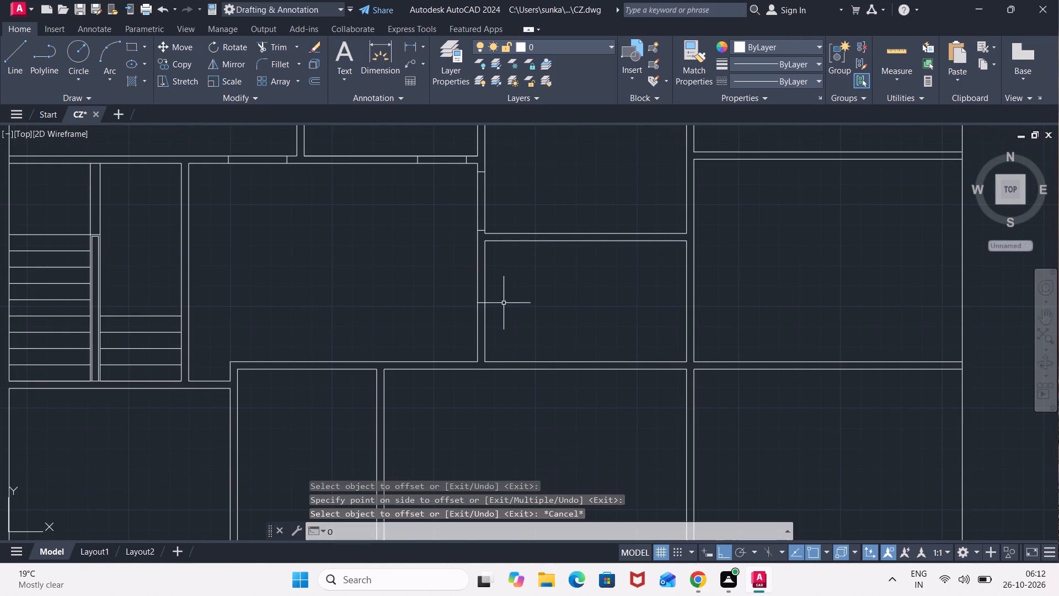
pyautogui.press('Return')
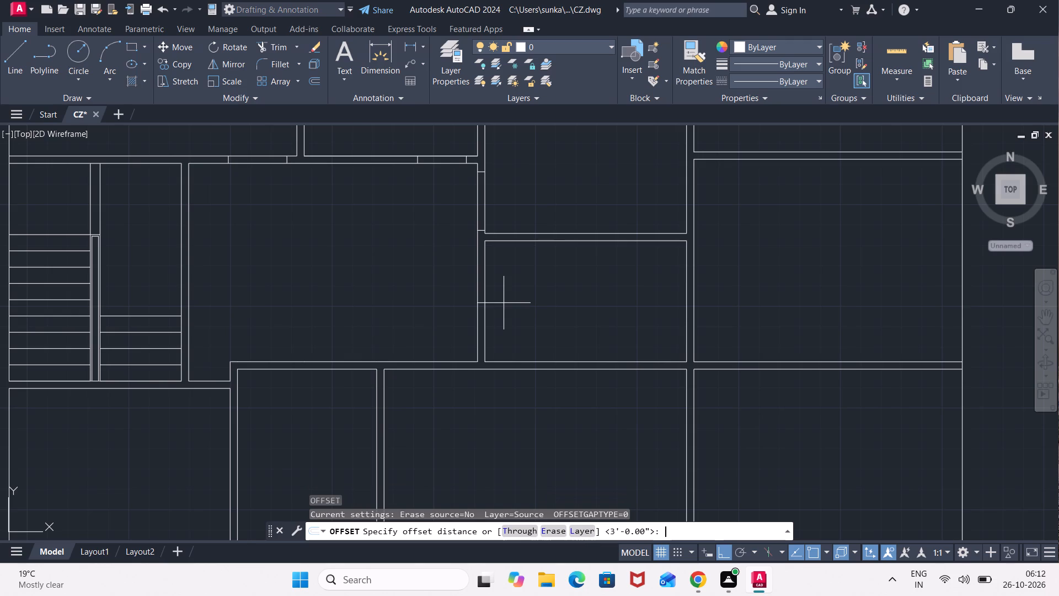
pyautogui.write("5'")
pyautogui.press('Return')
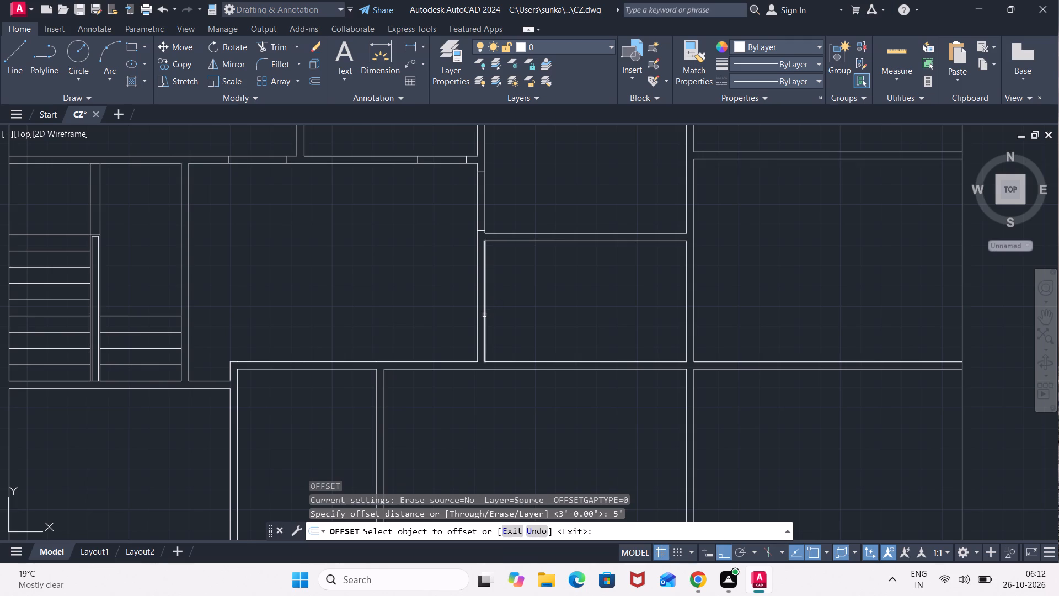
pyautogui.click(484, 315)
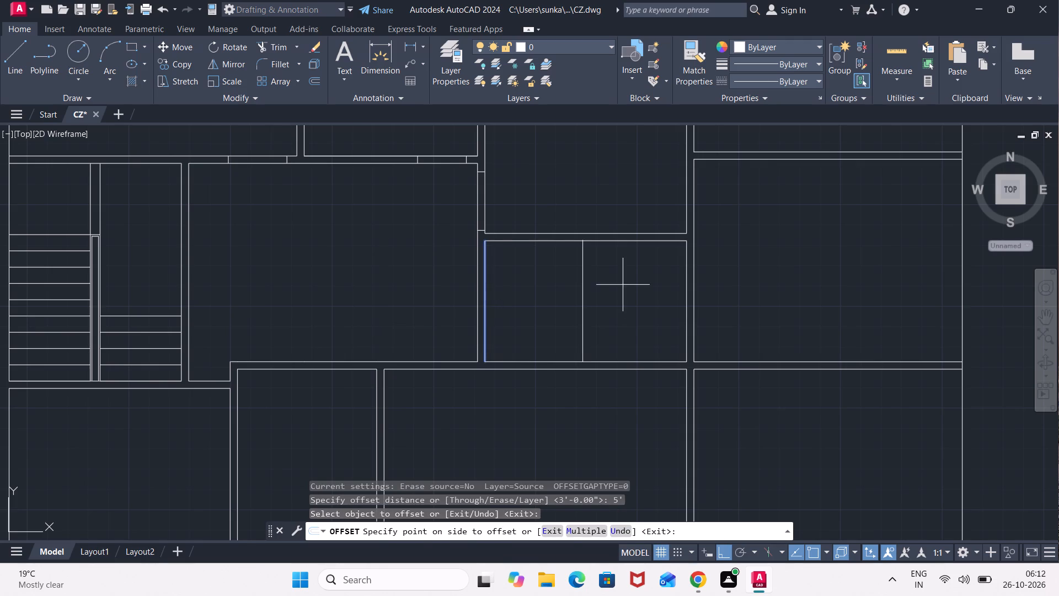
pyautogui.click(632, 281)
pyautogui.press('space')
# Offset the new dividing line 4.5" east to form a partition splitting that room in two.
pyautogui.press('space')
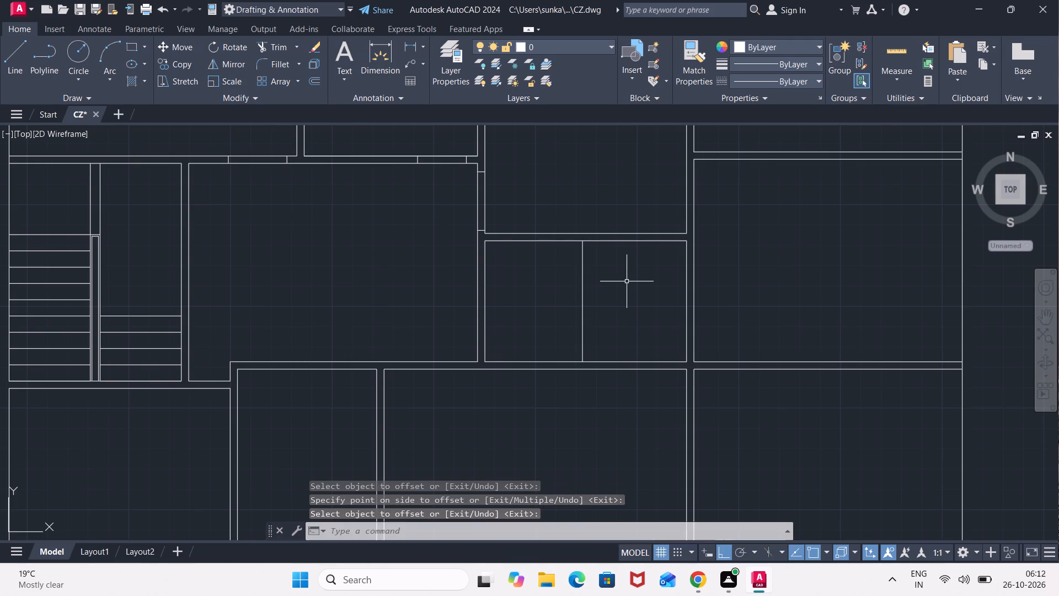
pyautogui.write('4.5"')
pyautogui.press('Return')
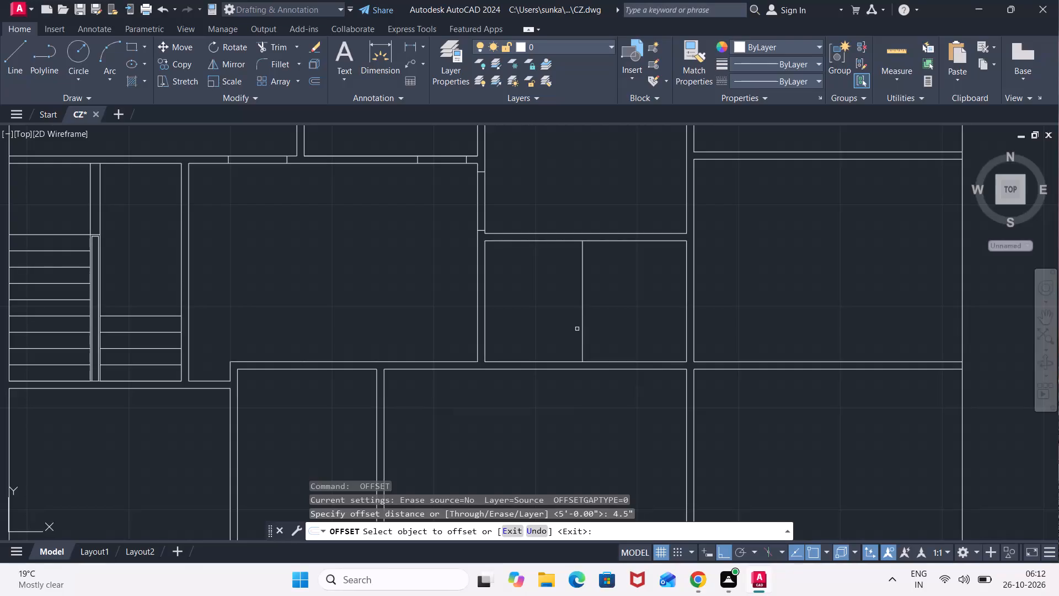
pyautogui.click(585, 325)
pyautogui.click(581, 328)
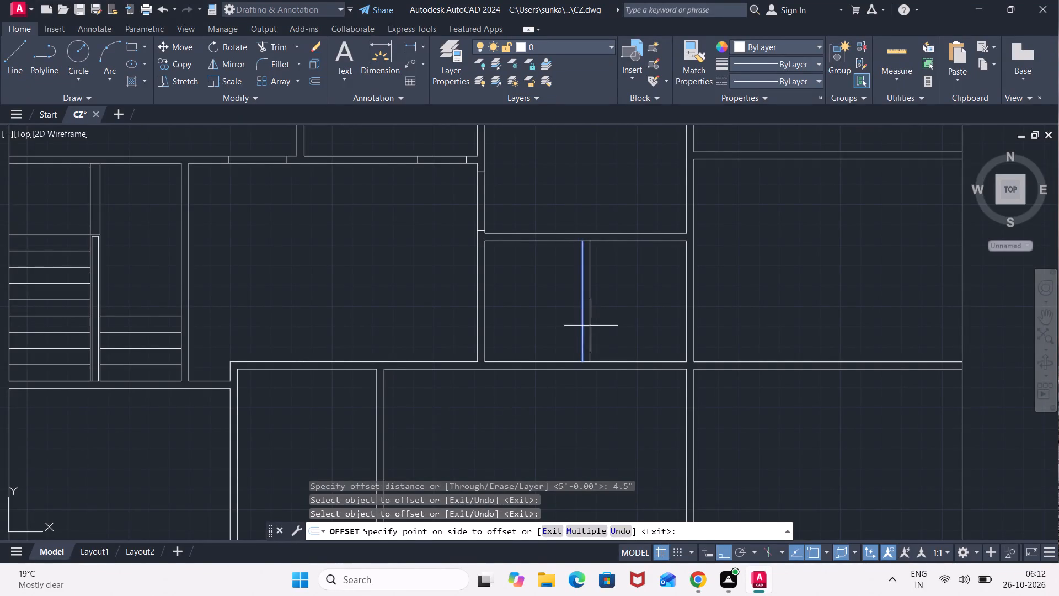
pyautogui.click(608, 322)
pyautogui.press('Escape')
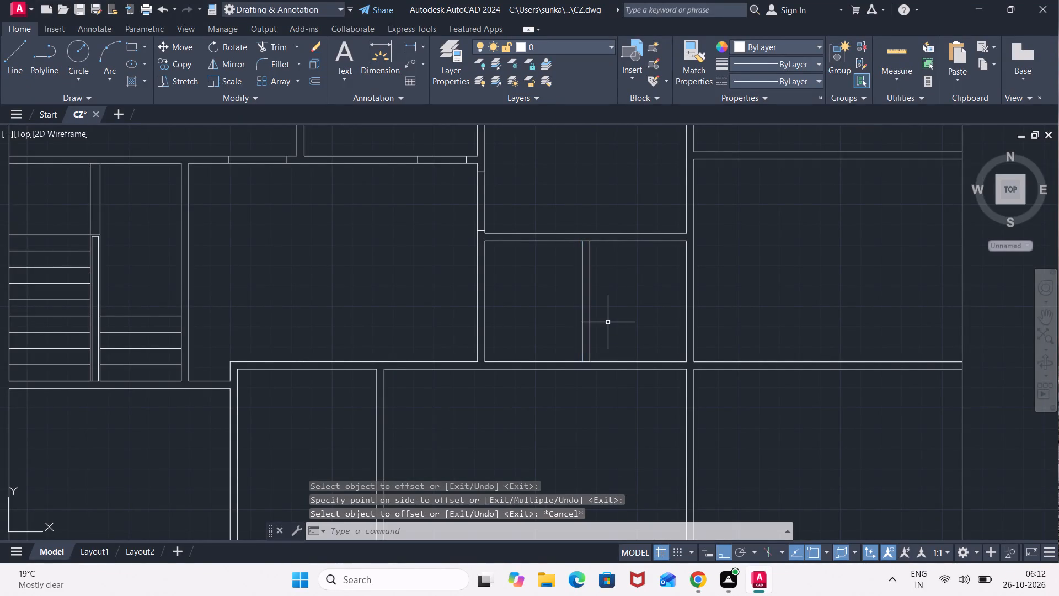
# Trim the divided room's north wall line between the two new partition lines.
pyautogui.write('TR')
pyautogui.press('Return')
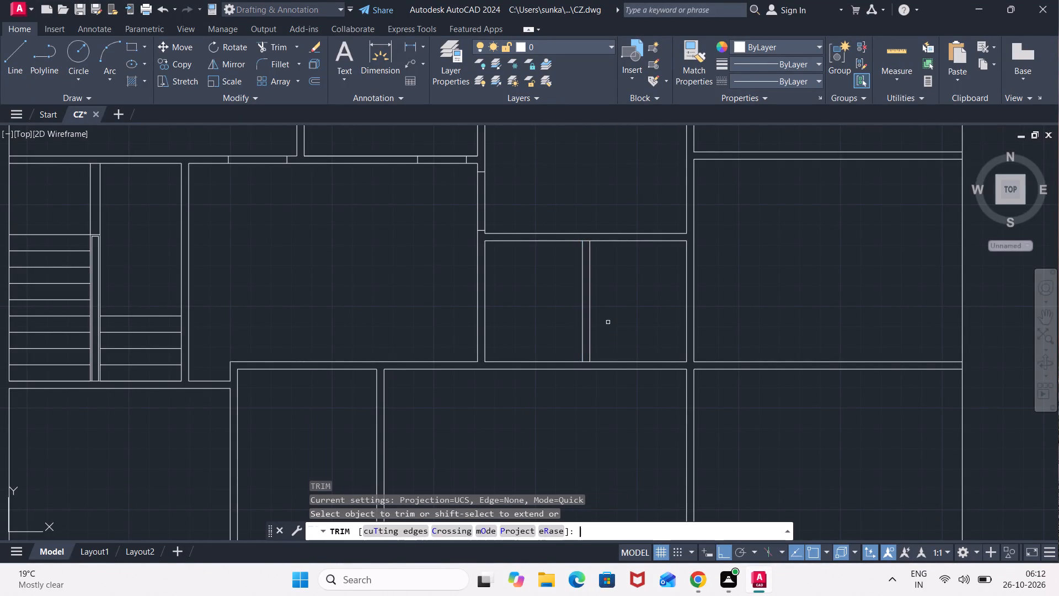
pyautogui.click(587, 361)
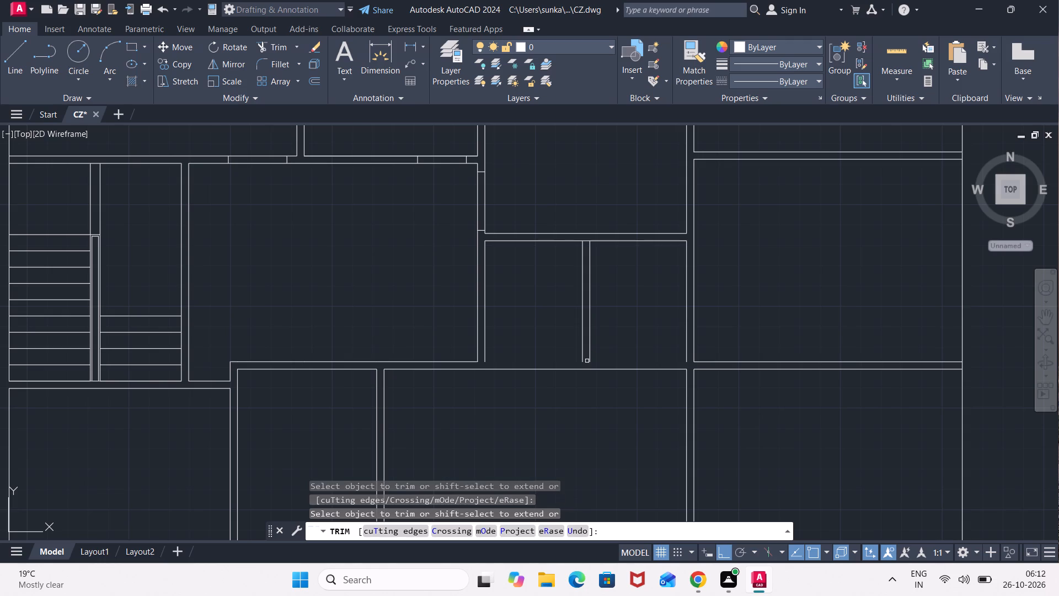
pyautogui.hotkey('ctrl', 'z')
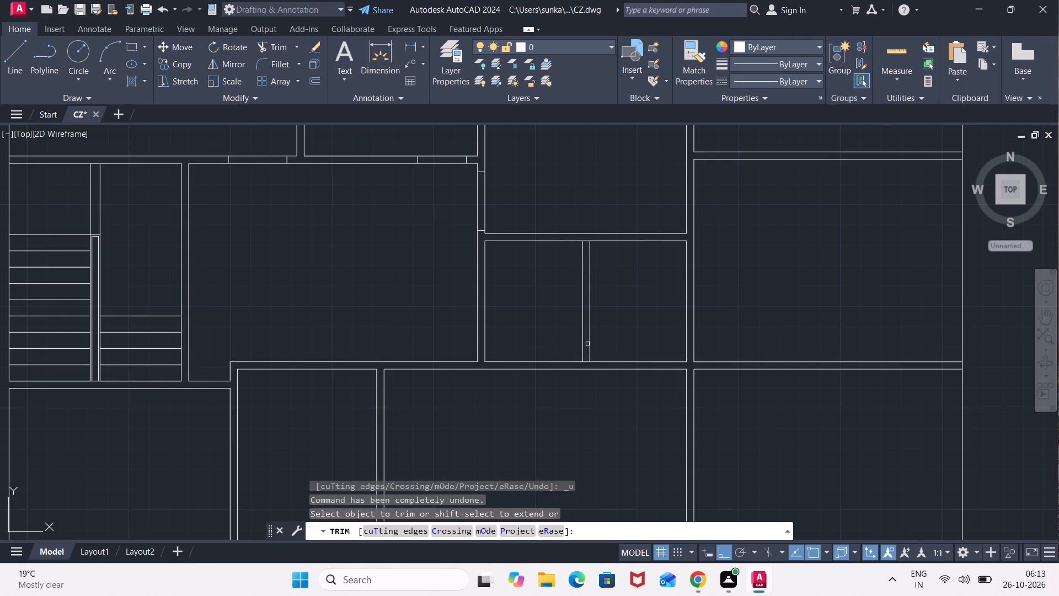
pyautogui.scroll(2, 596, 240)
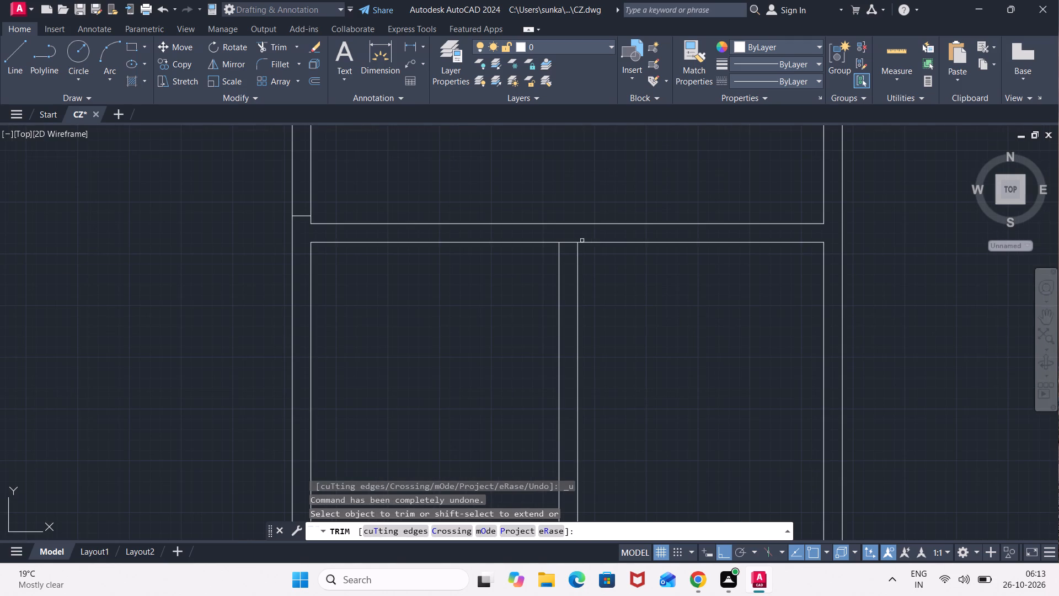
pyautogui.click(574, 242)
pyautogui.scroll(-4, 621, 318)
pyautogui.moveTo(625, 360); pyautogui.dragTo(628, 317, button='middle')
pyautogui.scroll(4, 623, 321)
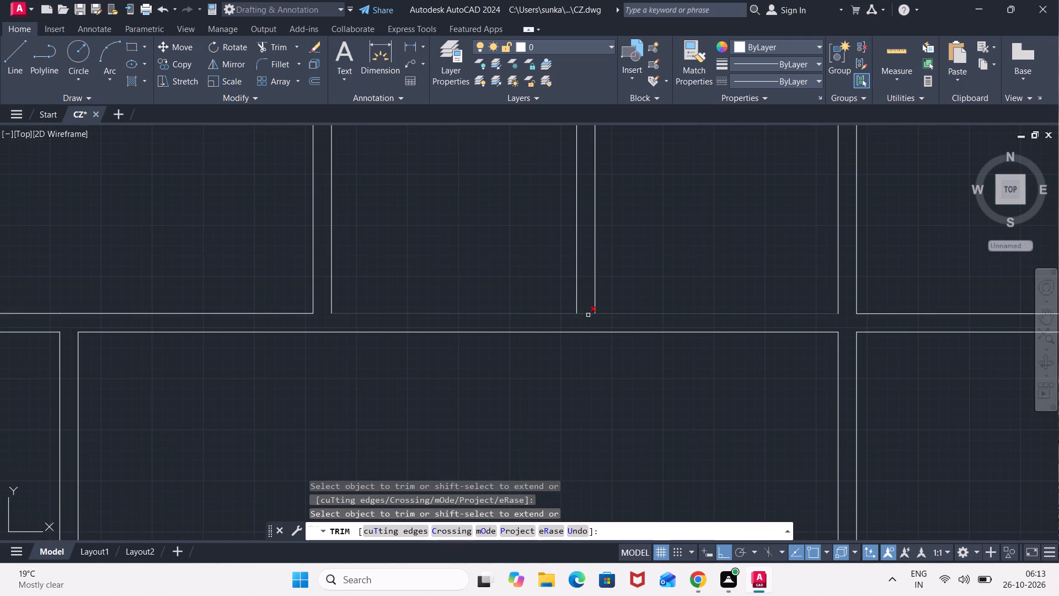
pyautogui.press('Escape')
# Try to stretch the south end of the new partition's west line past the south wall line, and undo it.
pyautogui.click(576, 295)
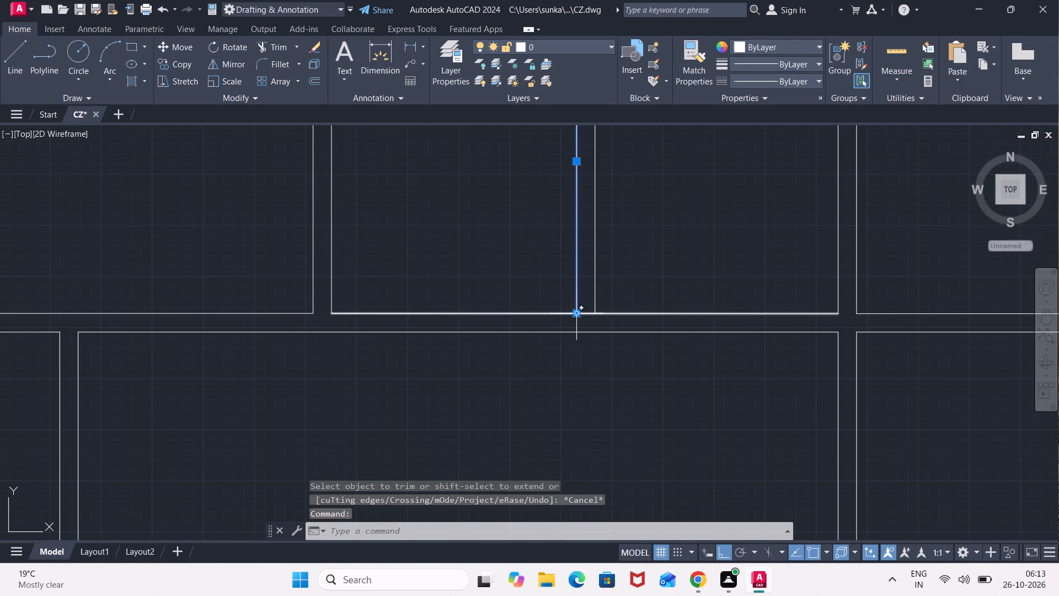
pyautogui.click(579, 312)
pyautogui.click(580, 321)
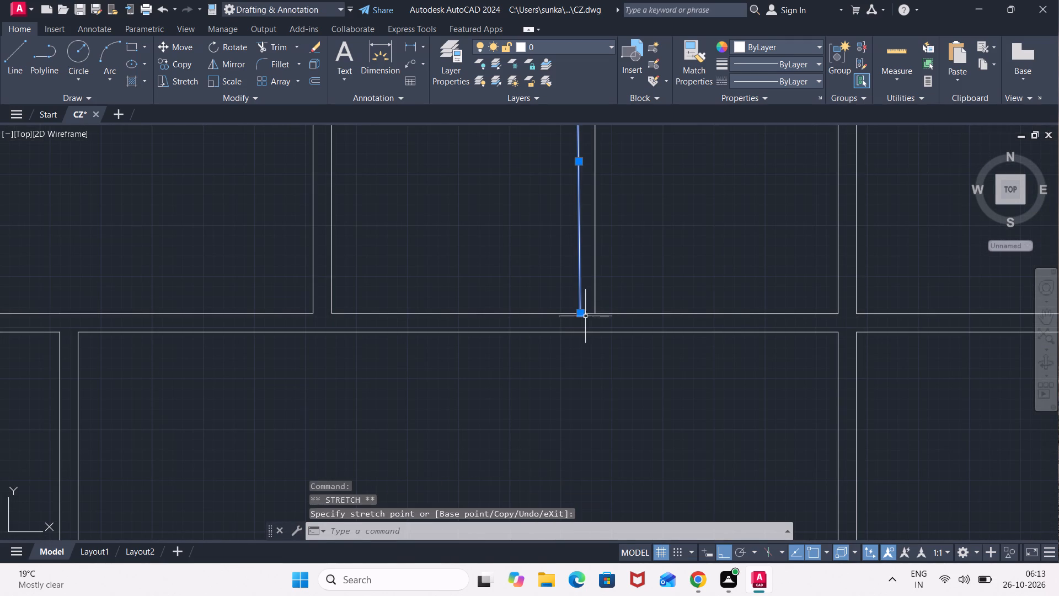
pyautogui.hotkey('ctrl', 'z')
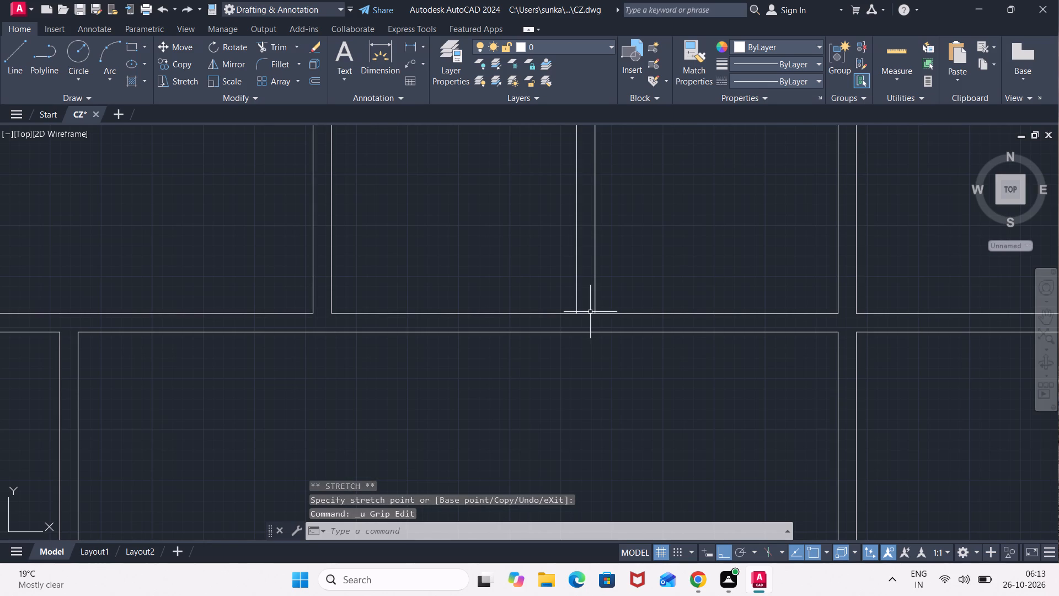
# Stretch the south ends of both new partition lines slightly past the divided room's south wall line.
pyautogui.click(576, 302)
pyautogui.click(573, 312)
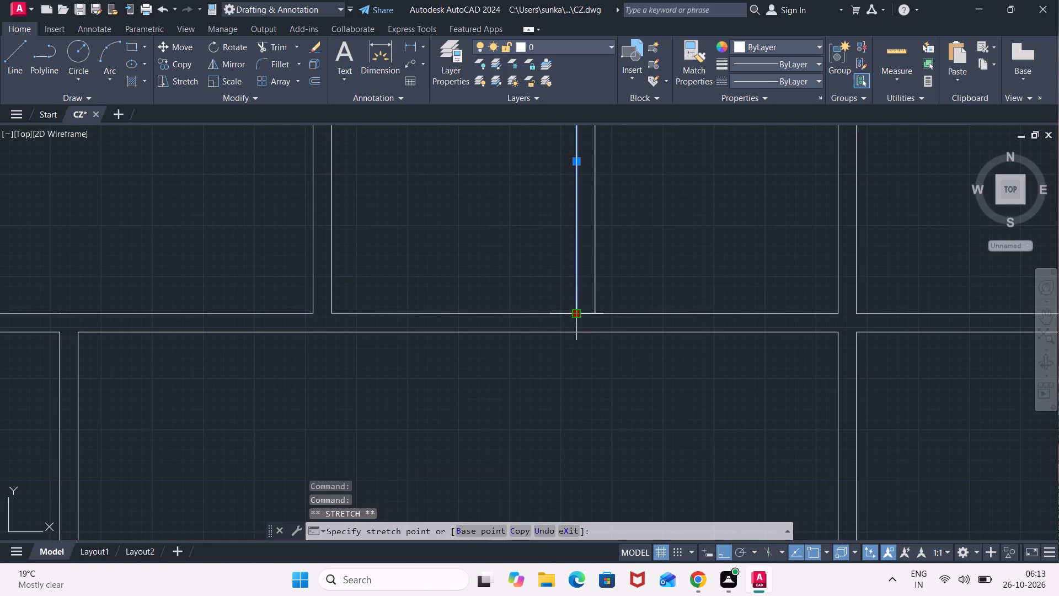
pyautogui.click(573, 322)
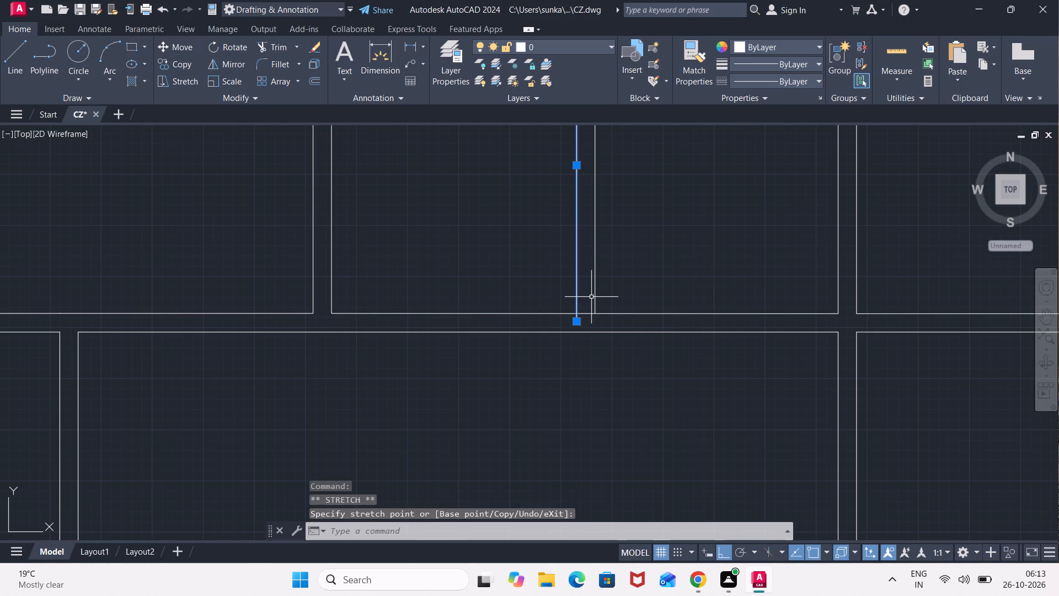
pyautogui.click(594, 296)
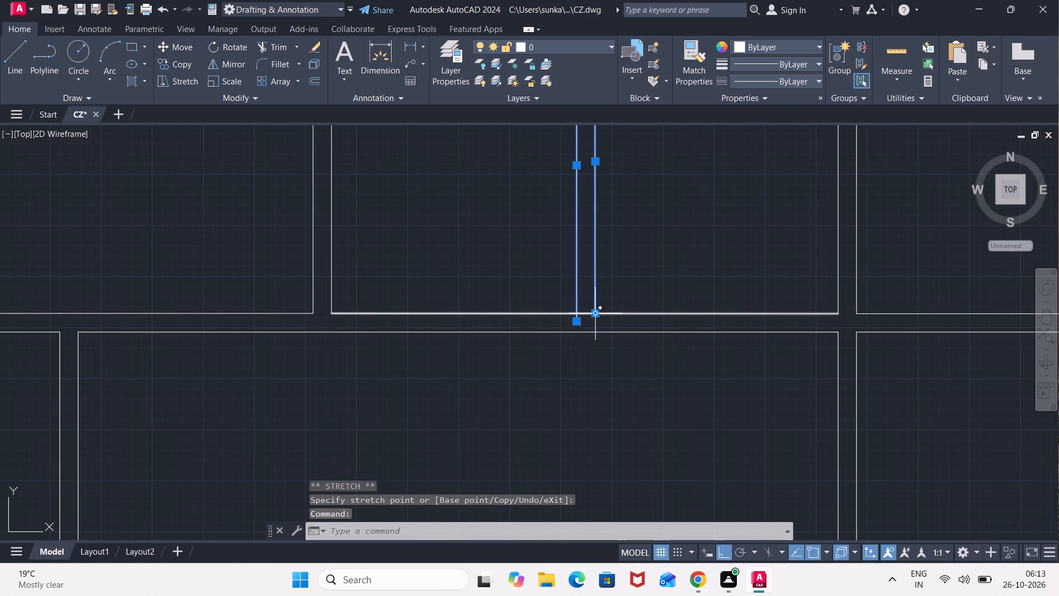
pyautogui.click(598, 312)
pyautogui.click(596, 325)
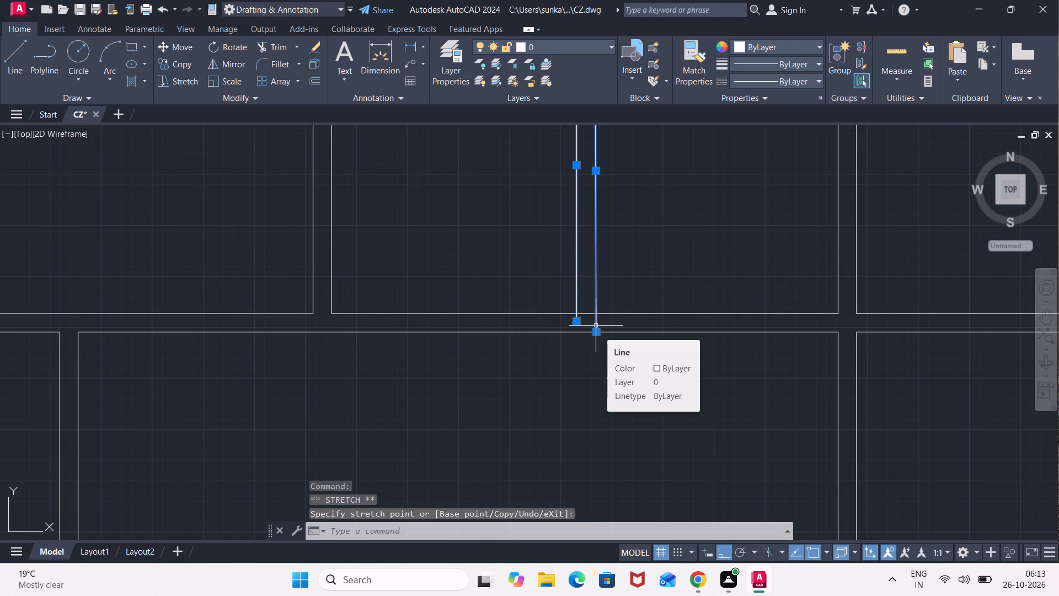
pyautogui.press('F8')
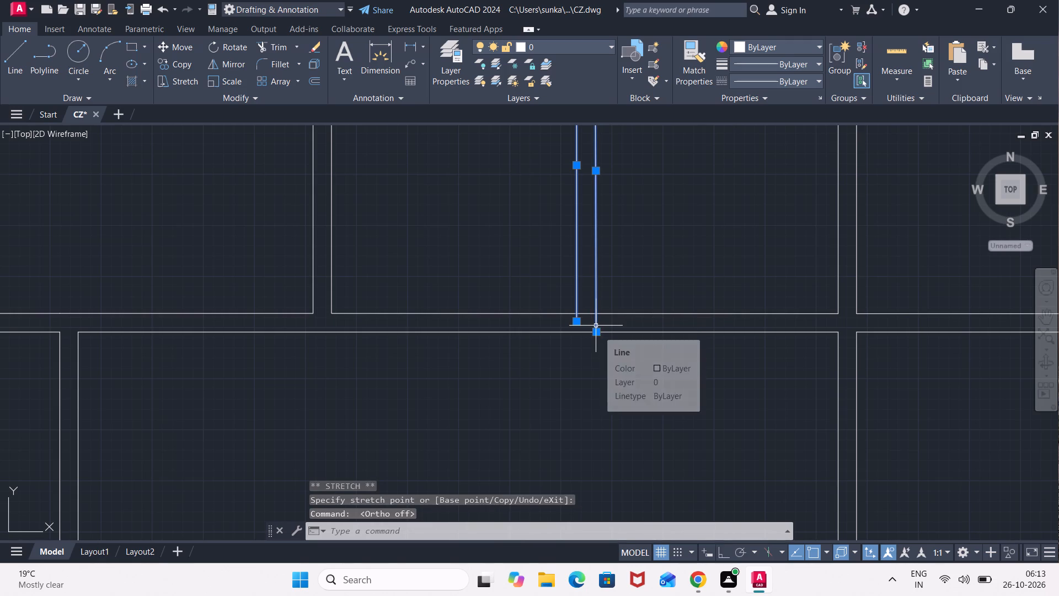
pyautogui.press('F8')
# Trim the south wall line between the new partition lines and the partition line ends projecting south of it.
pyautogui.write('TR')
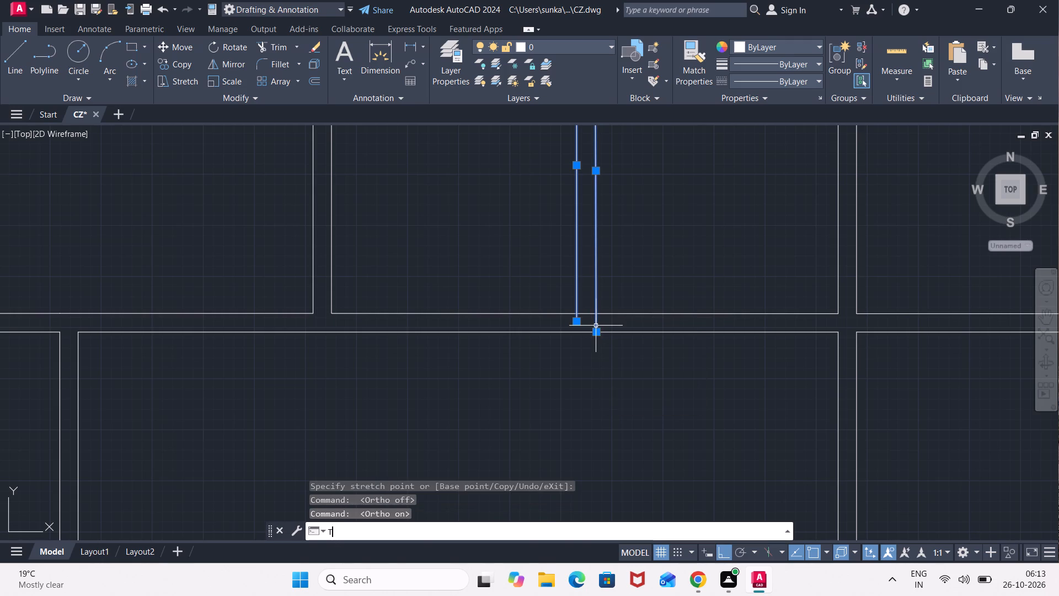
pyautogui.press('Return')
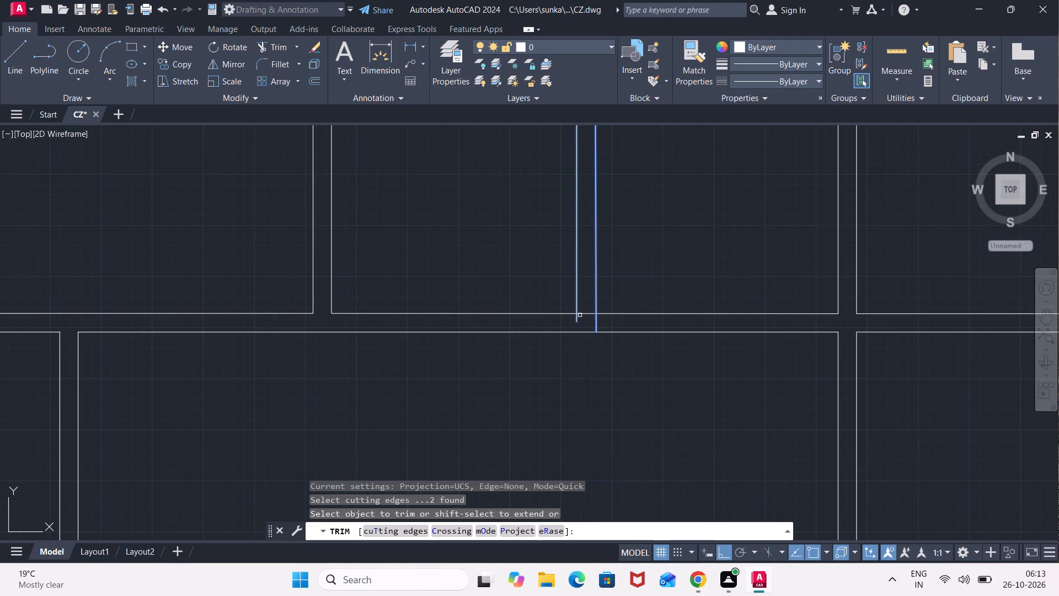
pyautogui.click(580, 315)
pyautogui.press('Escape')
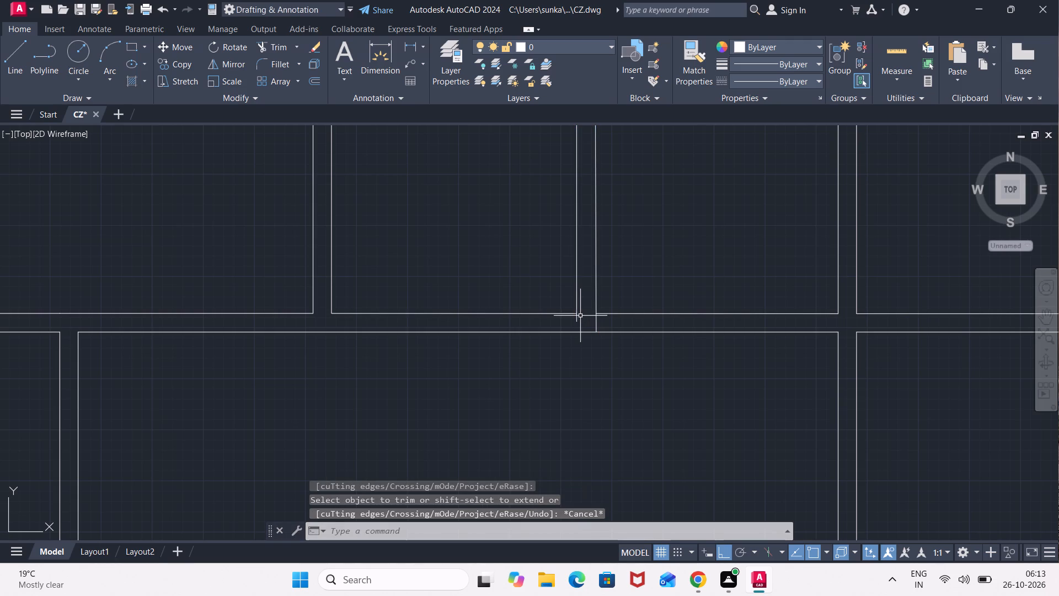
pyautogui.press('space')
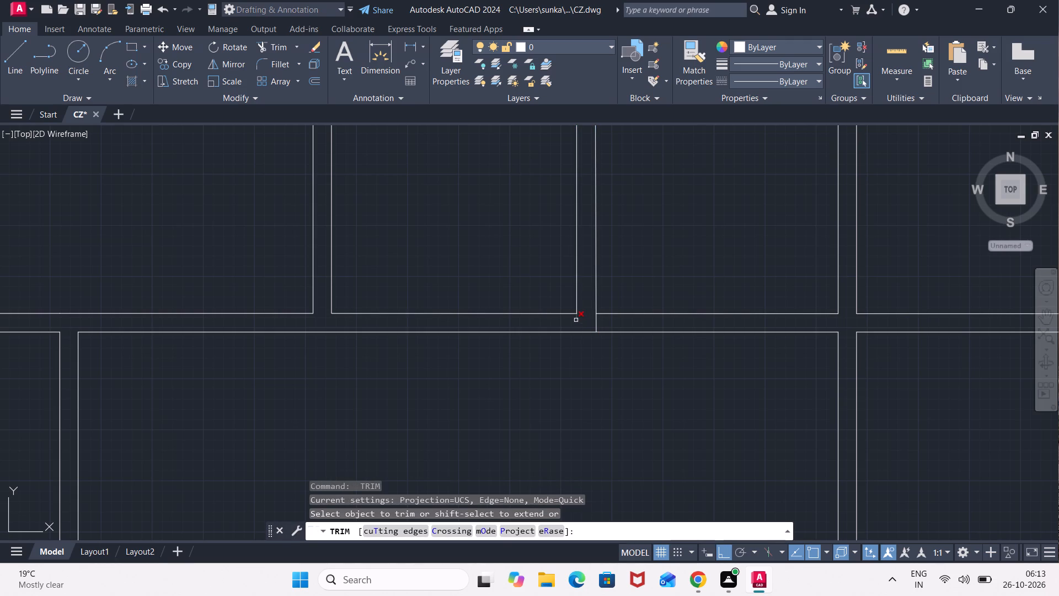
pyautogui.click(576, 320)
pyautogui.click(598, 326)
pyautogui.click(592, 326)
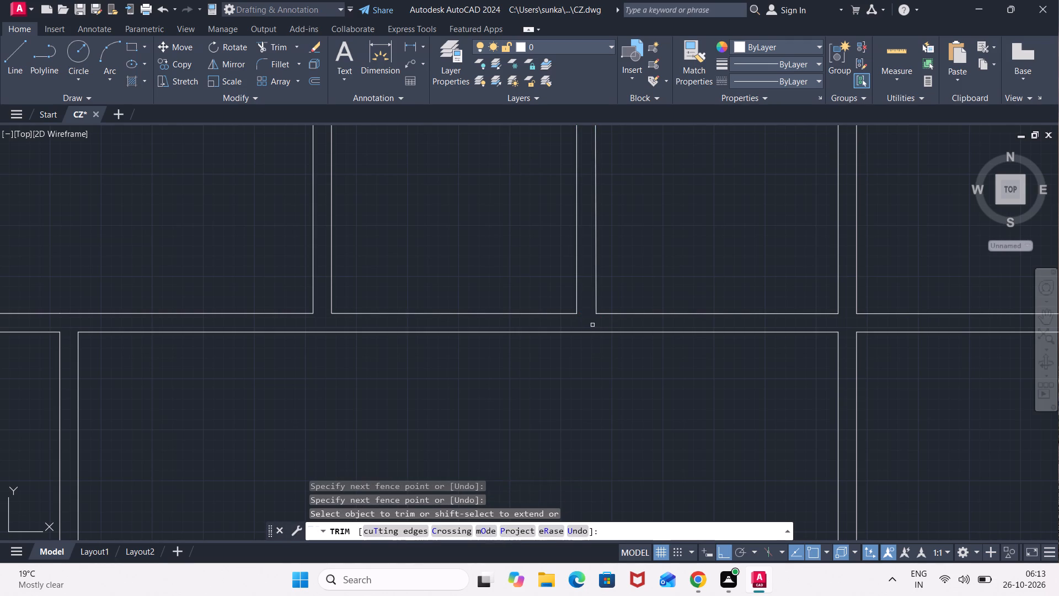
# Trim both partition lines between the jambs to clear the 3' door opening west of the tall north room.
pyautogui.scroll(-2, 592, 325)
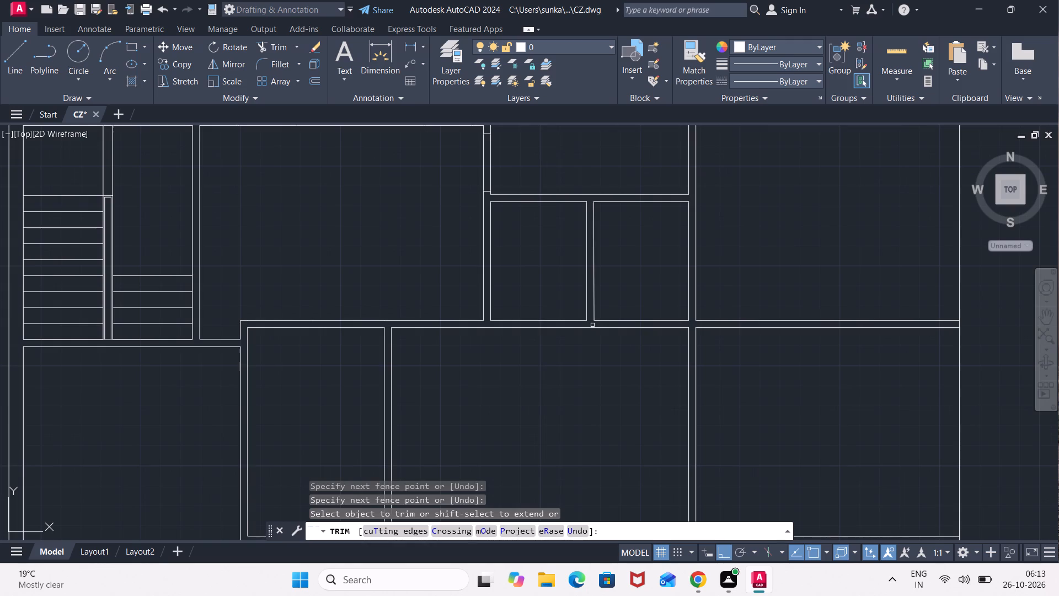
pyautogui.moveTo(544, 239); pyautogui.dragTo(574, 342, button='middle')
pyautogui.scroll(1, 574, 342)
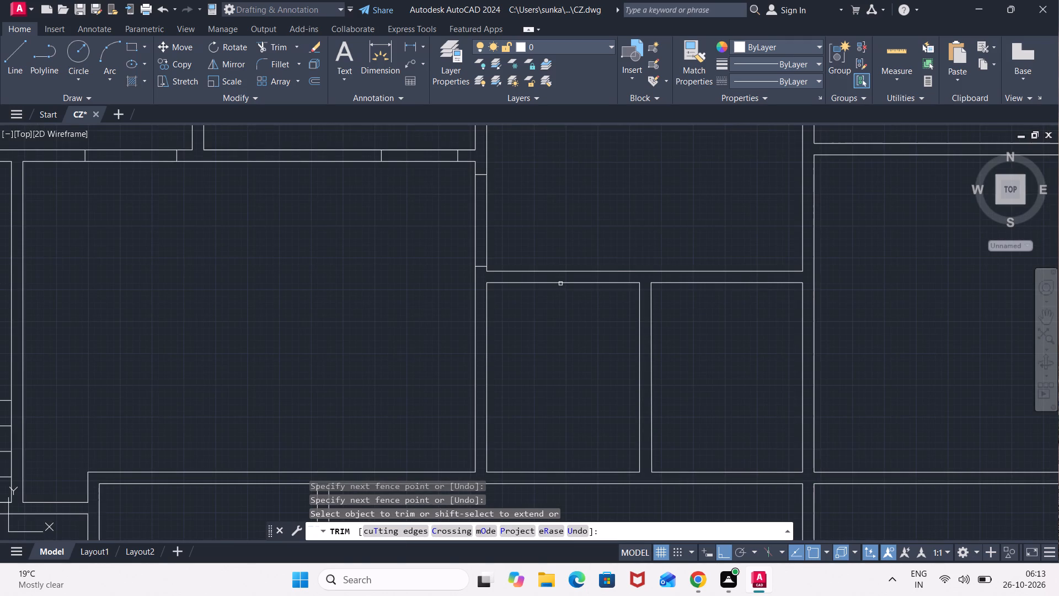
pyautogui.click(502, 237)
pyautogui.click(446, 237)
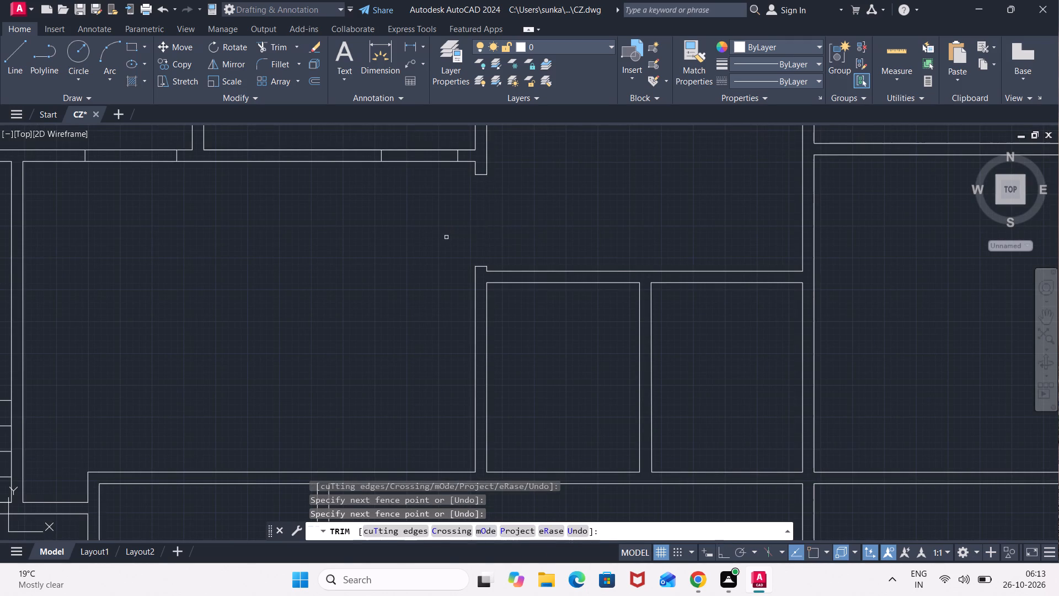
# Trim both partition lines between the jambs to clear the 2'6" door opening south of the lower small room.
pyautogui.scroll(-1, 450, 241)
pyautogui.moveTo(443, 235); pyautogui.dragTo(516, 369, button='middle')
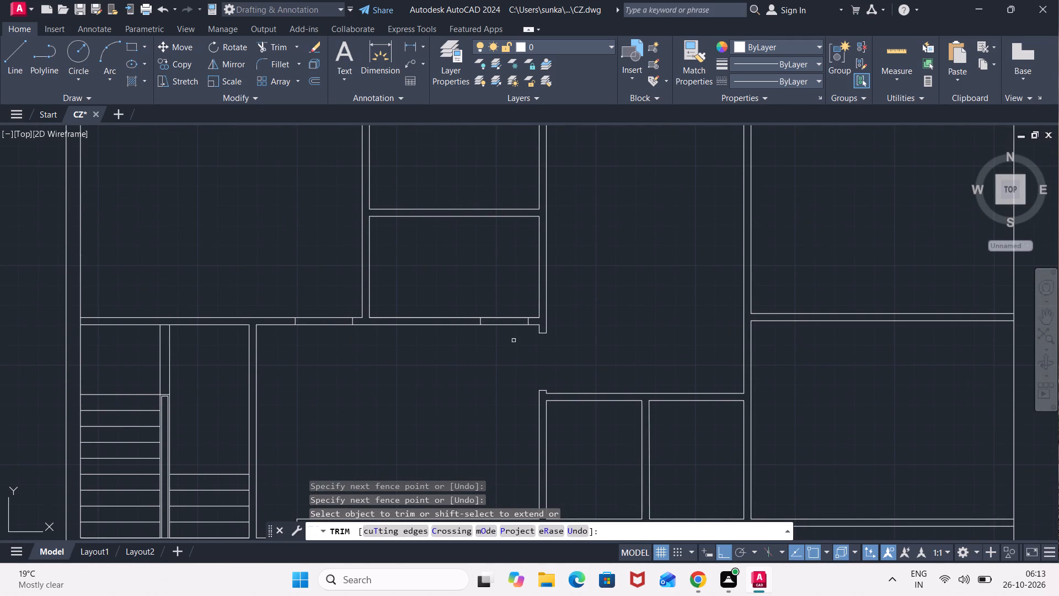
pyautogui.click(501, 306)
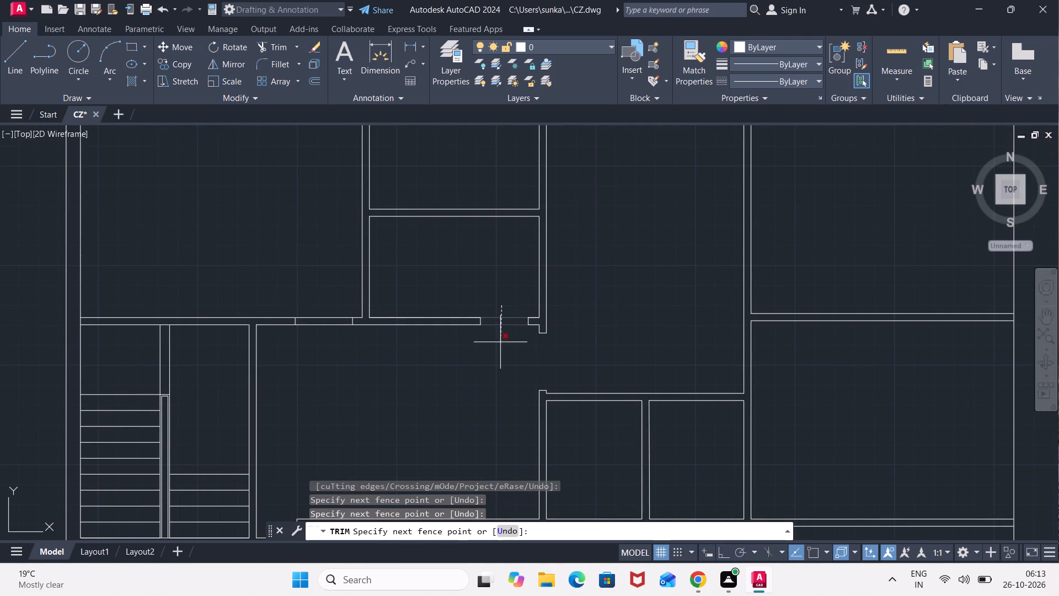
pyautogui.click(500, 344)
# Trim both partition lines between the jambs to clear the door opening south of the northwest room.
pyautogui.click(325, 336)
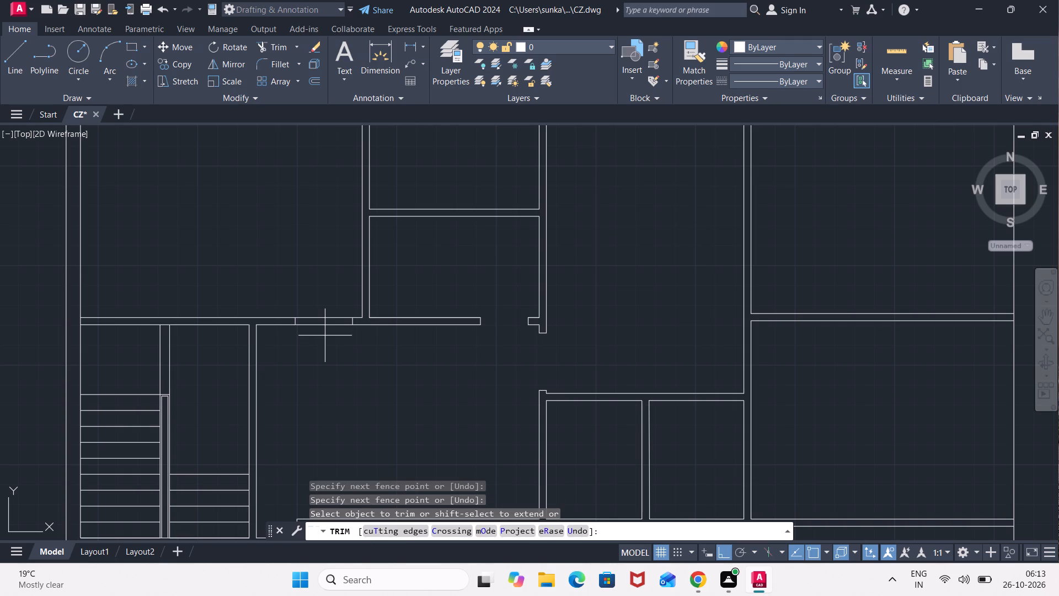
pyautogui.click(328, 295)
pyautogui.scroll(-2, 391, 352)
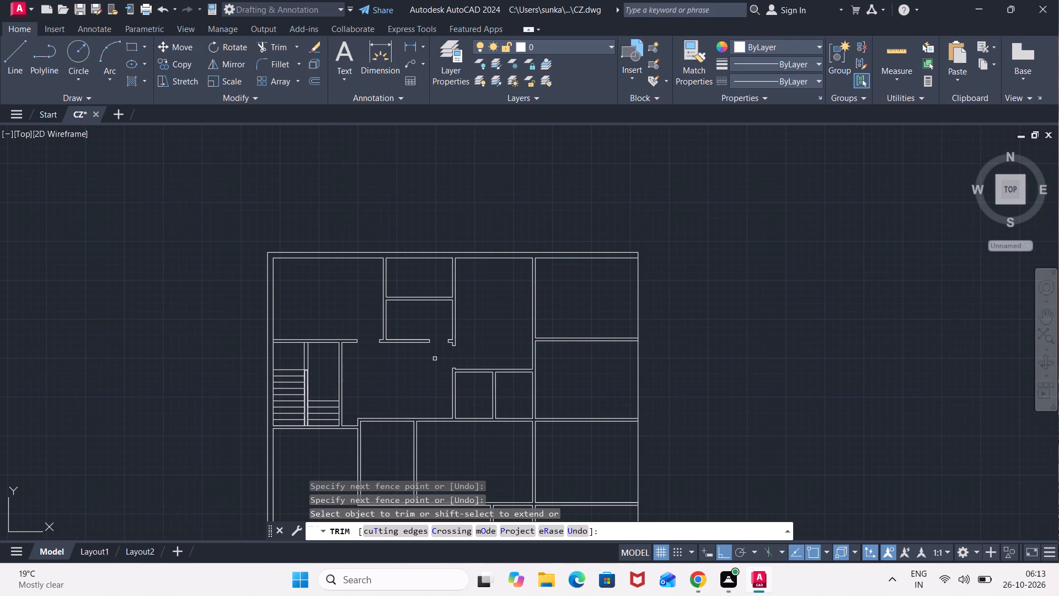
pyautogui.press('Escape')
pyautogui.scroll(1, 437, 292)
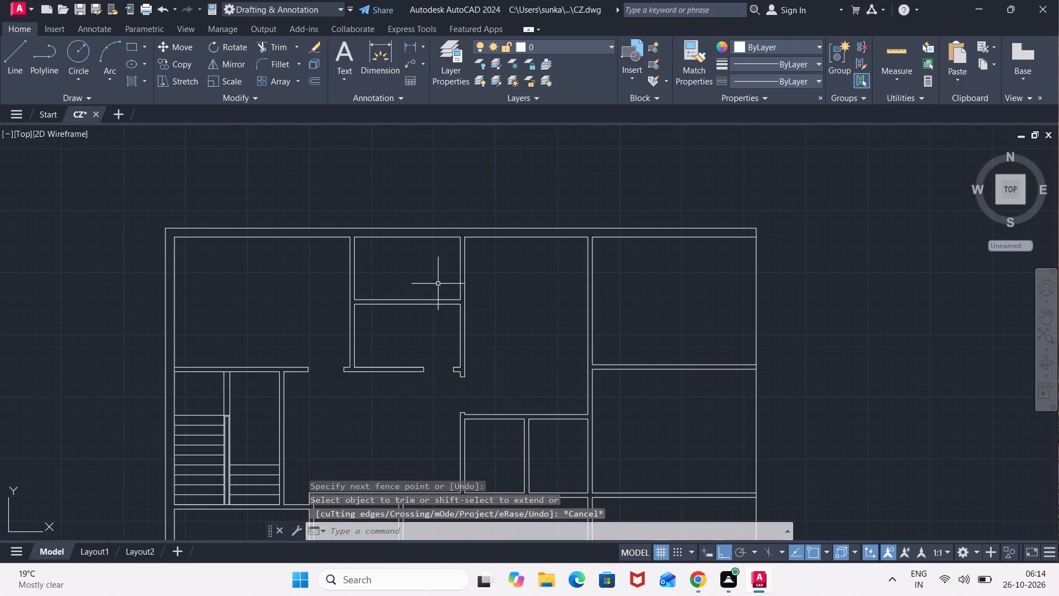
# Draw a jamb line across the partition east of the upper small room, near its southeast corner, and offset it 2'6" north.
pyautogui.press('l')
pyautogui.press('Return')
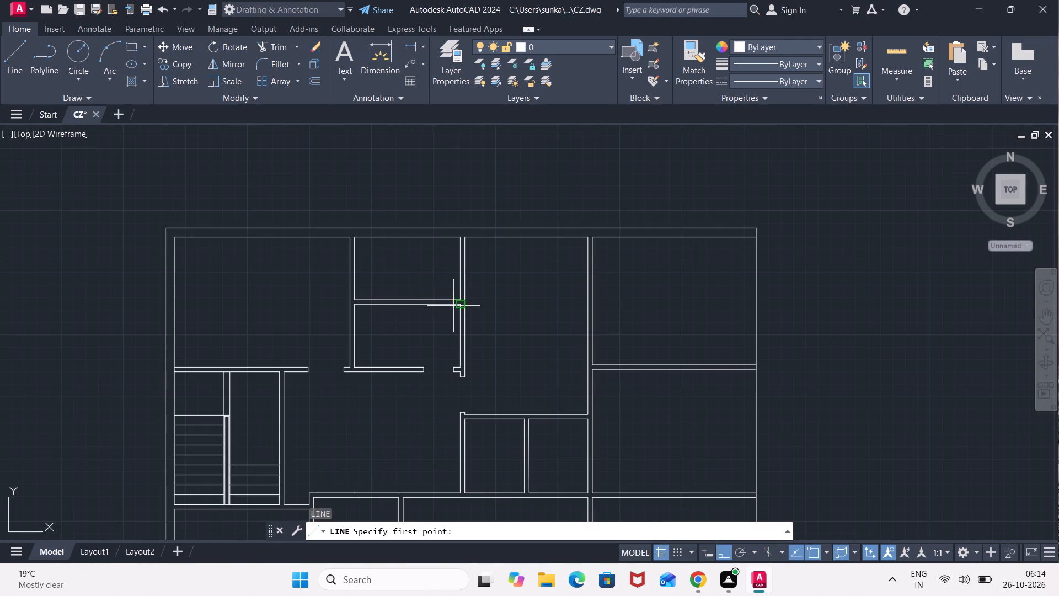
pyautogui.scroll(2, 472, 285)
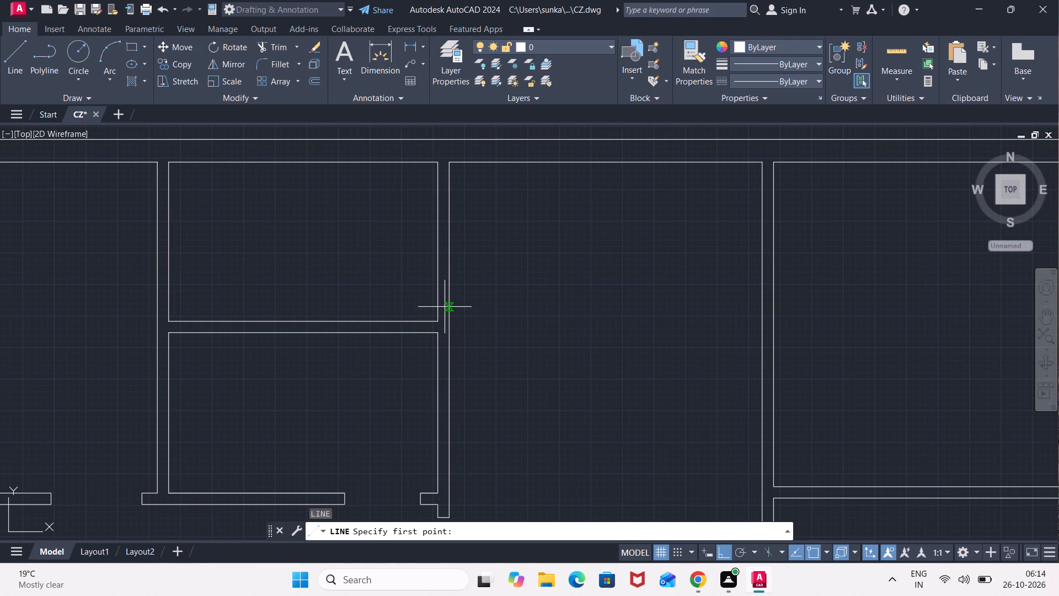
pyautogui.click(445, 311)
pyautogui.click(431, 310)
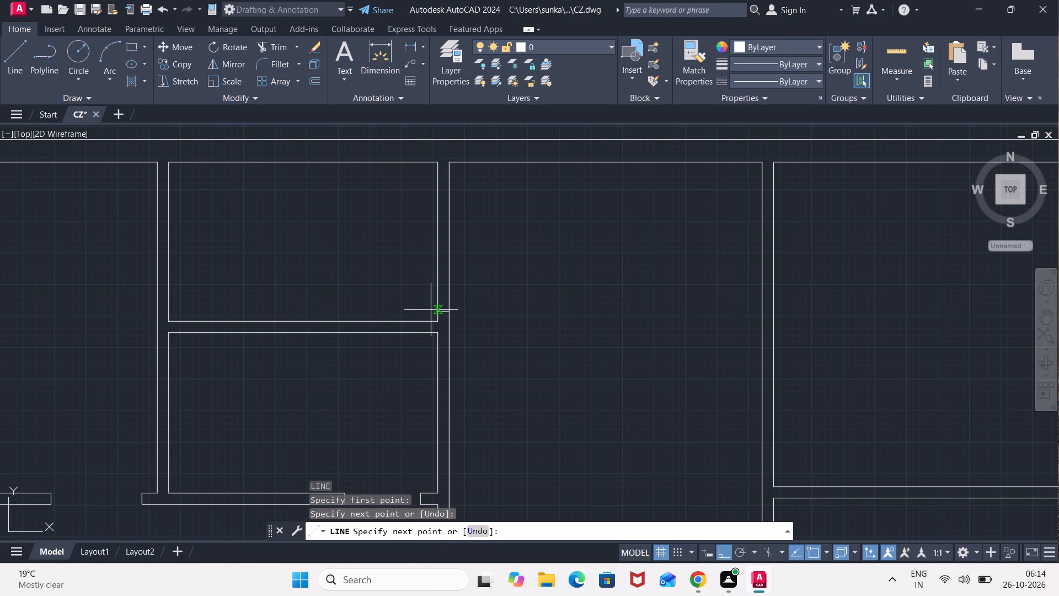
pyautogui.press('Escape')
pyautogui.press('o')
pyautogui.press('Return')
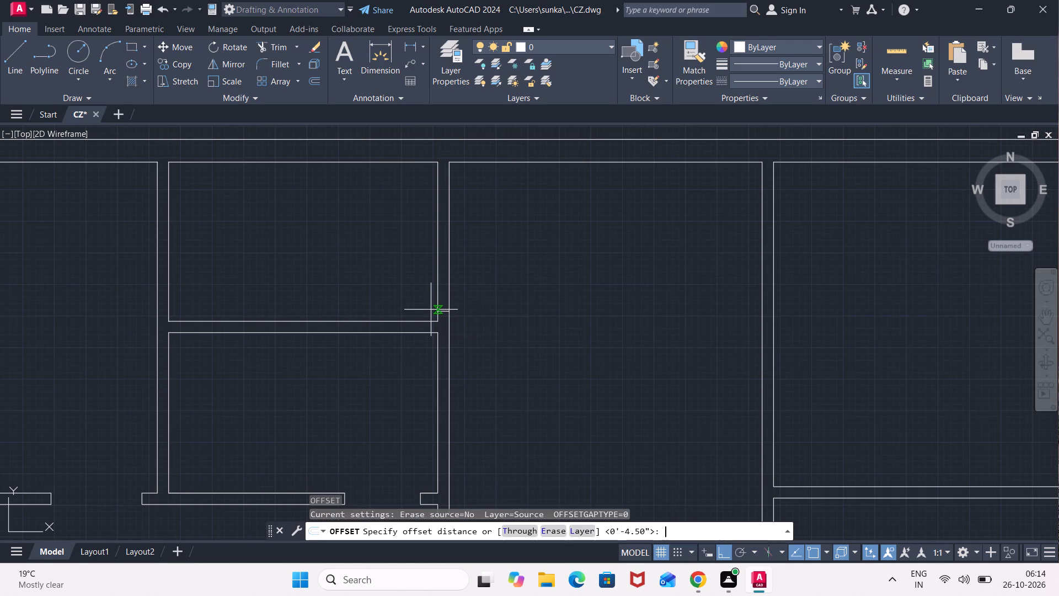
pyautogui.write("2'6")
pyautogui.hotkey('shift', '"')
pyautogui.press('Return')
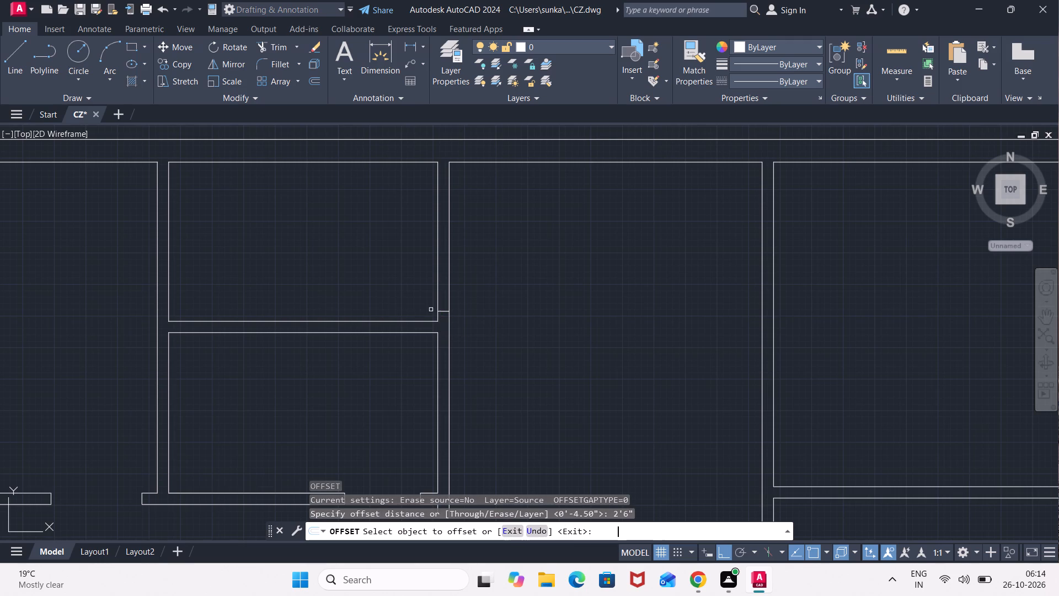
pyautogui.click(446, 310)
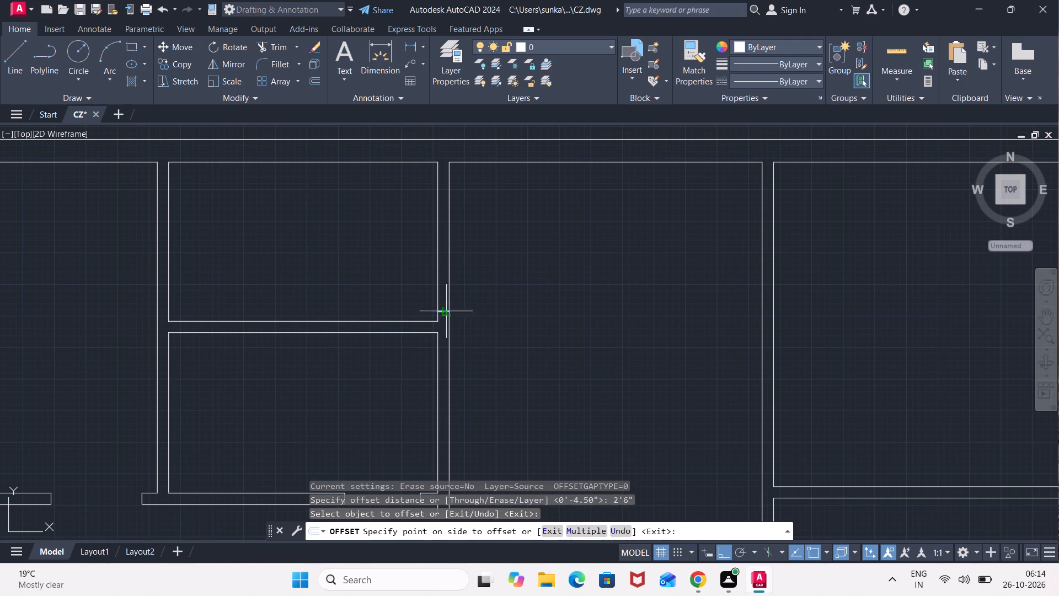
pyautogui.click(446, 283)
pyautogui.press('Escape')
# Trim both partition lines between the jambs to clear the 2'6" door opening east of the upper small room.
pyautogui.write('TR')
pyautogui.press('Return')
pyautogui.click(461, 281)
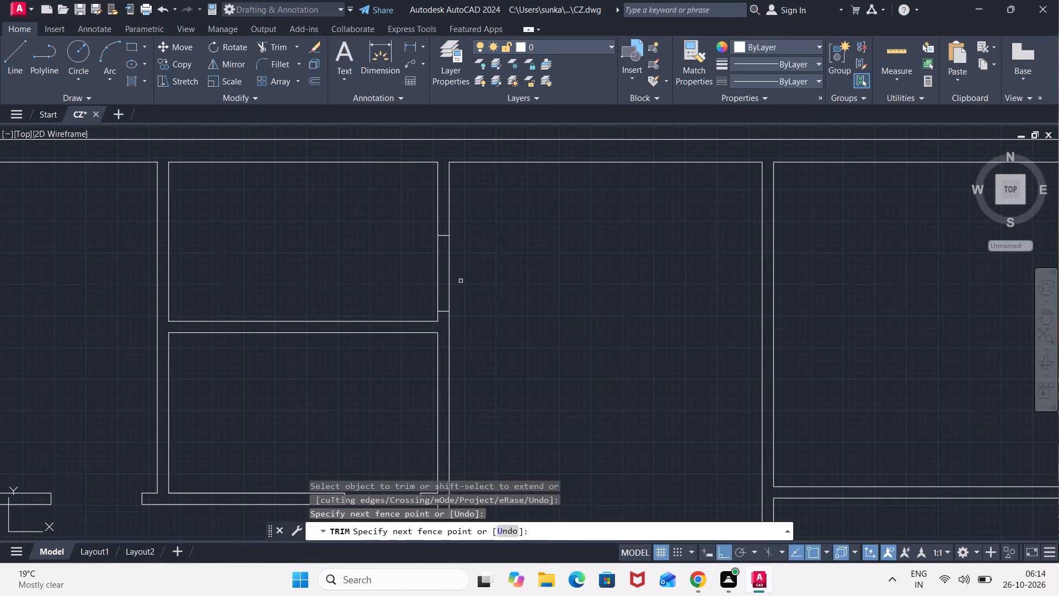
pyautogui.click(424, 290)
pyautogui.scroll(-1, 484, 275)
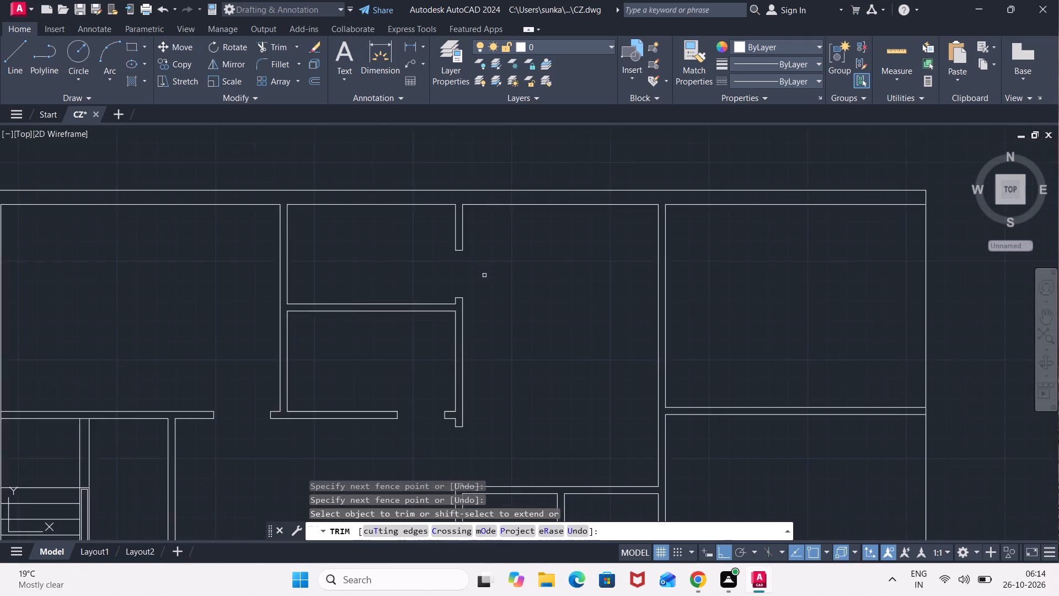
pyautogui.scroll(-1, 484, 275)
pyautogui.moveTo(507, 287); pyautogui.dragTo(474, 245, button='middle')
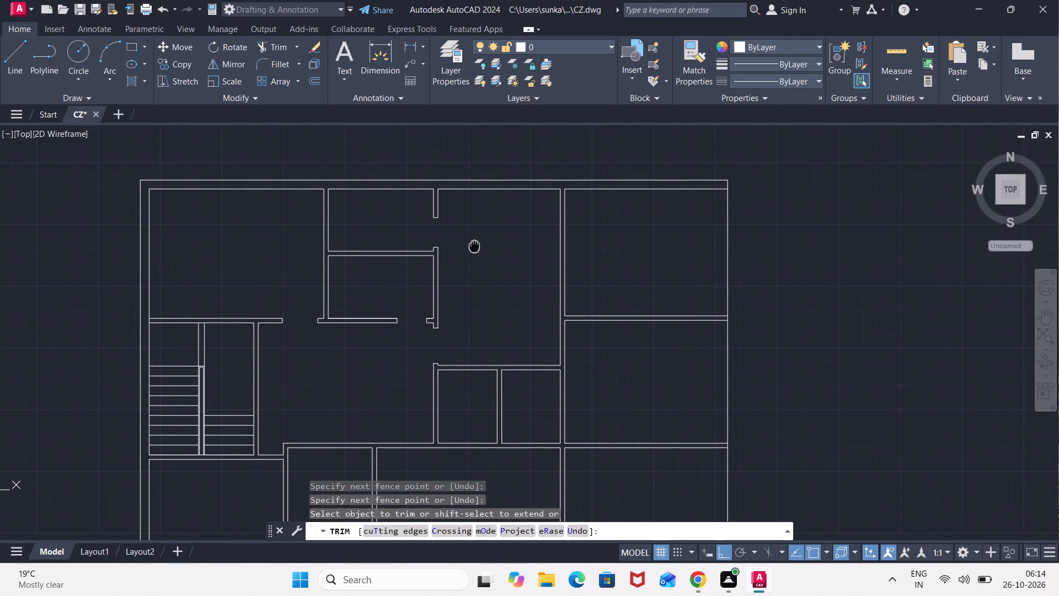
pyautogui.press('Escape')
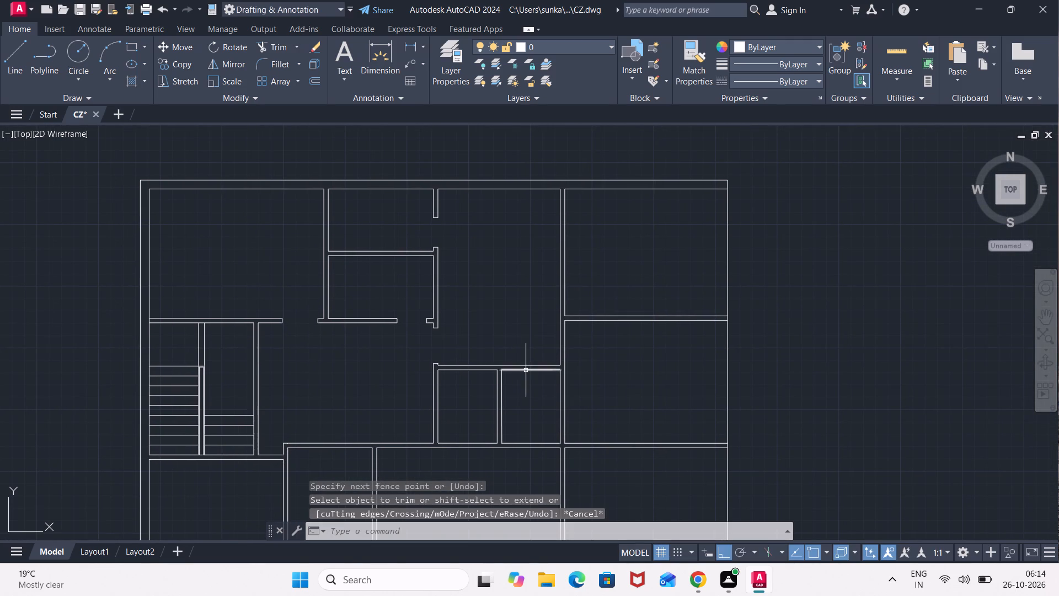
# Draw a jamb line across the partition north of the eastern small room, near its northwest corner, and offset it 2'6" east.
pyautogui.scroll(1, 526, 370)
pyautogui.press('l')
pyautogui.press('Return')
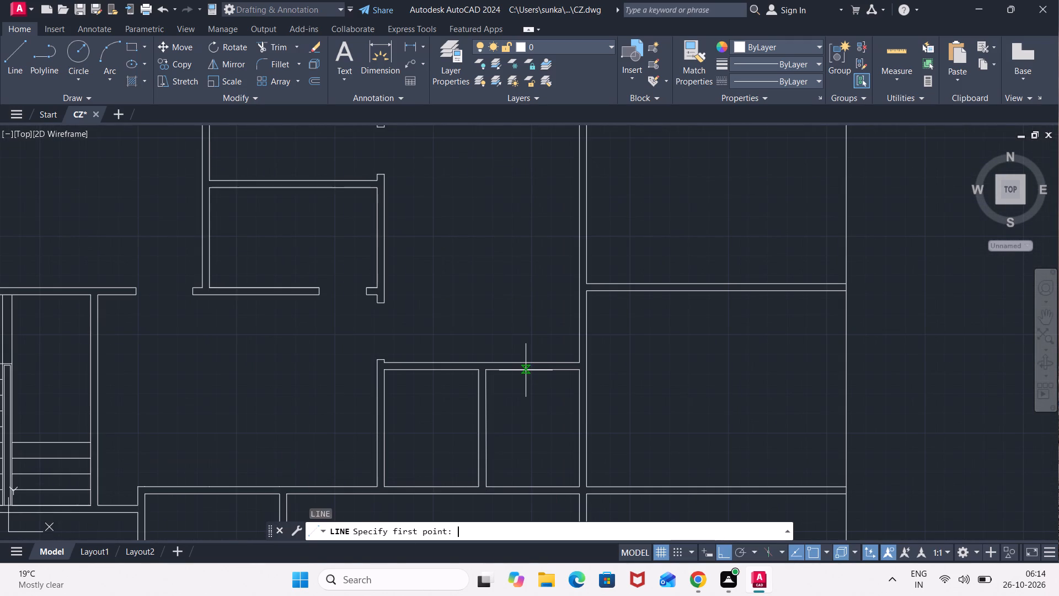
pyautogui.scroll(2, 521, 366)
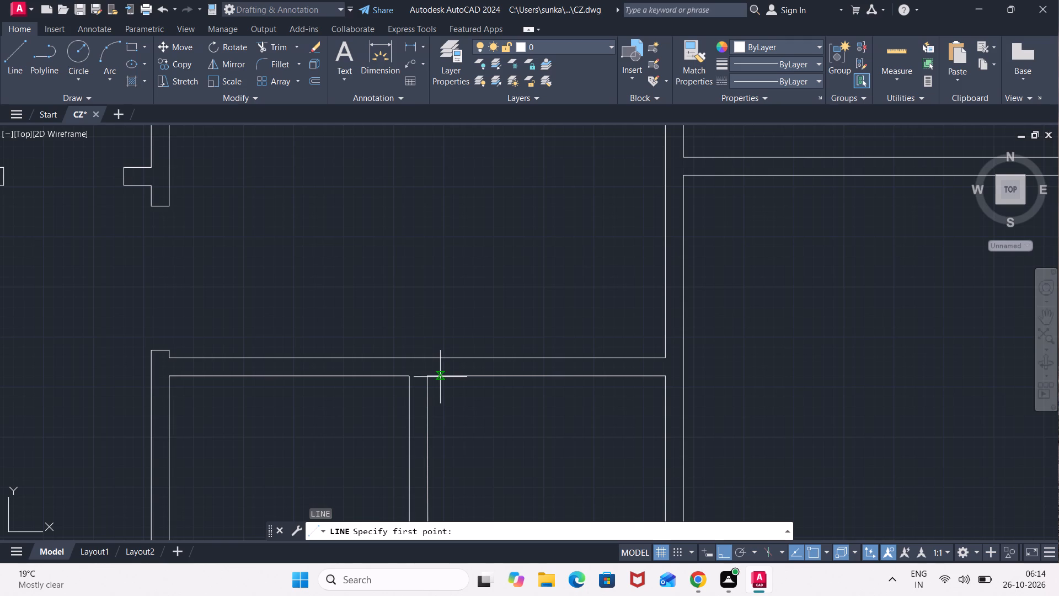
pyautogui.click(440, 377)
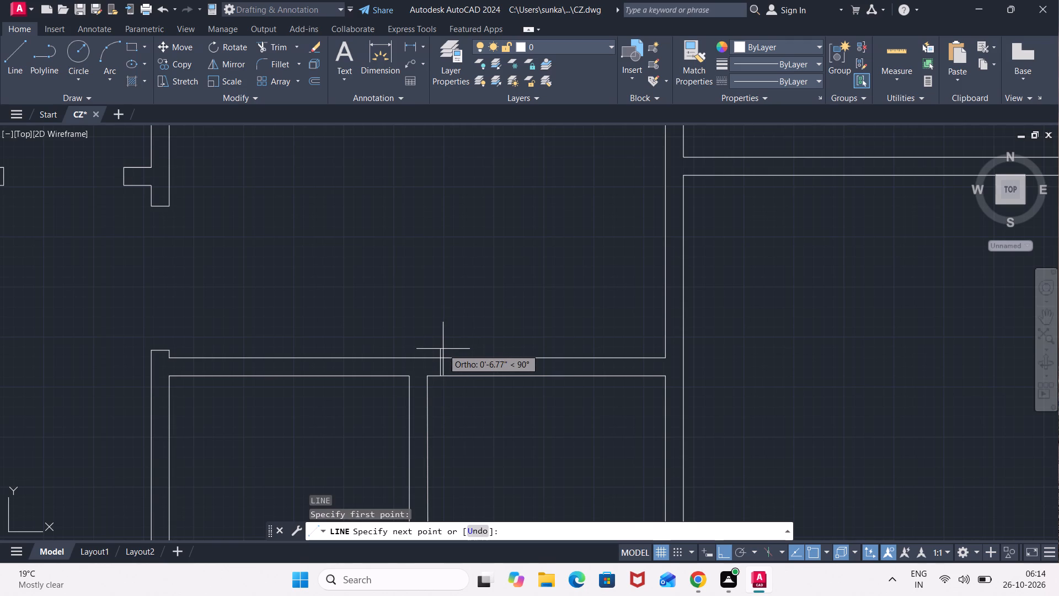
pyautogui.click(442, 352)
pyautogui.press('Escape')
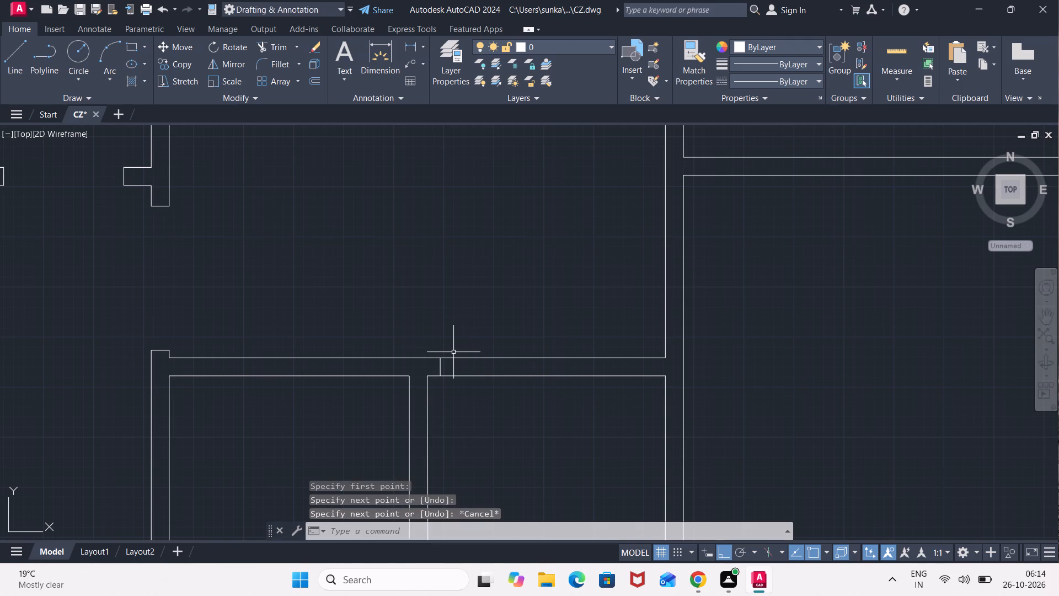
pyautogui.press('o')
pyautogui.press('Return')
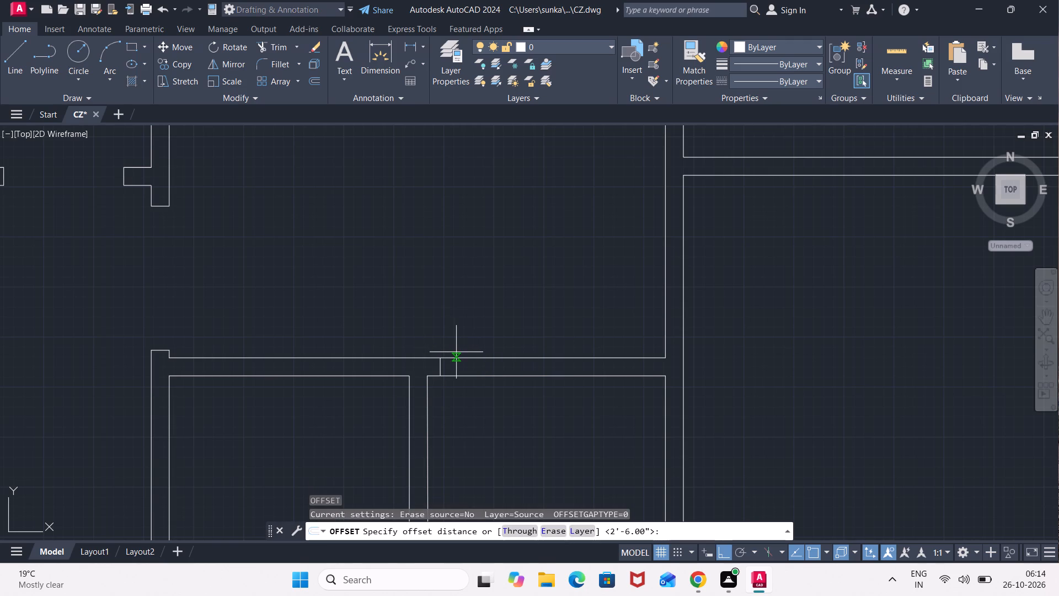
pyautogui.write("2'")
pyautogui.press('6')
pyautogui.hotkey('shift', '"')
pyautogui.press('Return')
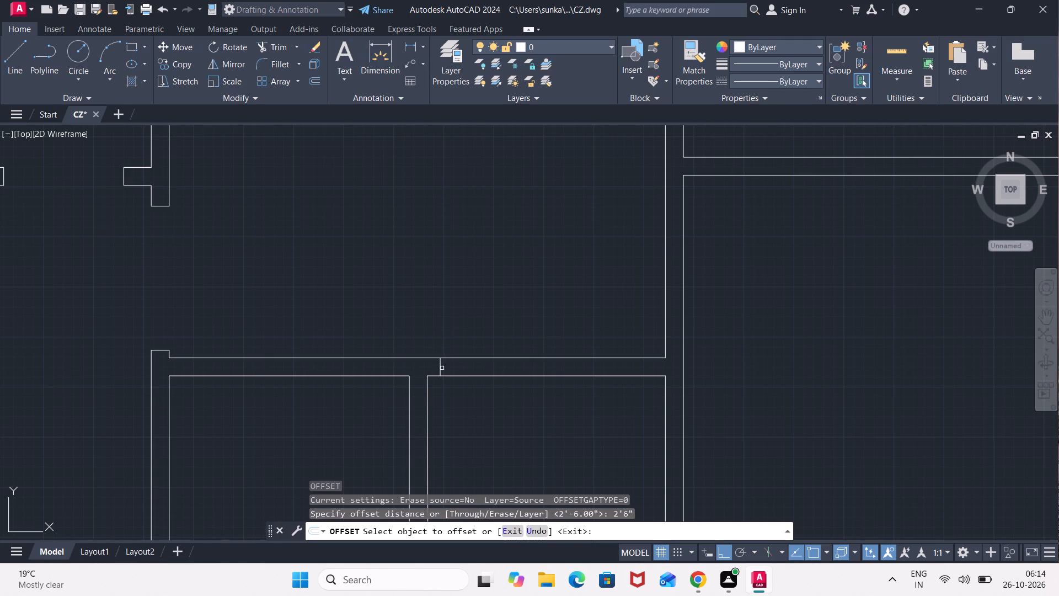
pyautogui.click(442, 369)
pyautogui.click(490, 362)
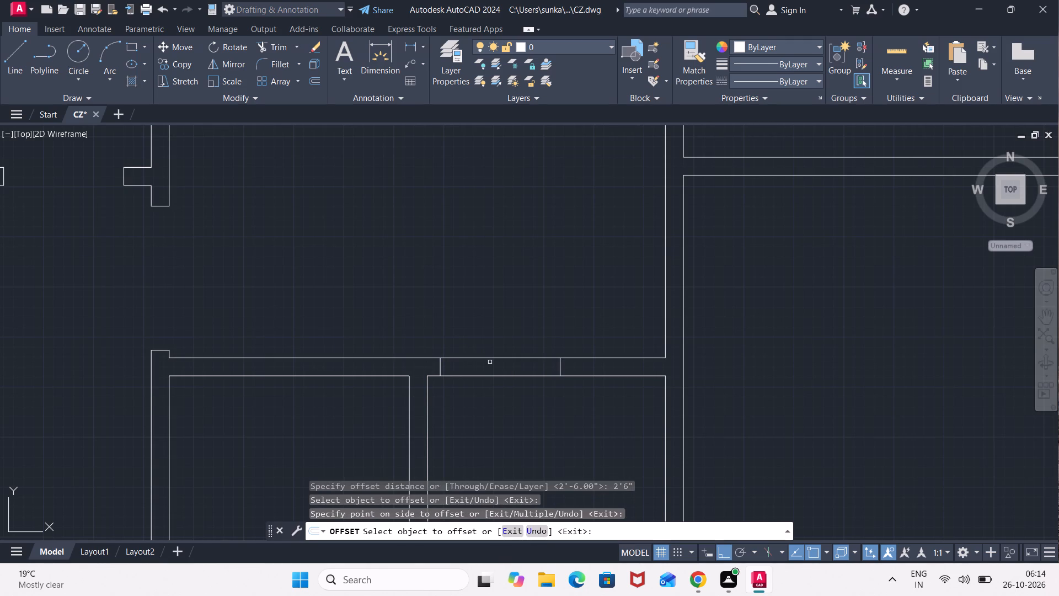
pyautogui.scroll(-1, 385, 407)
pyautogui.moveTo(362, 416); pyautogui.dragTo(360, 411, button='middle')
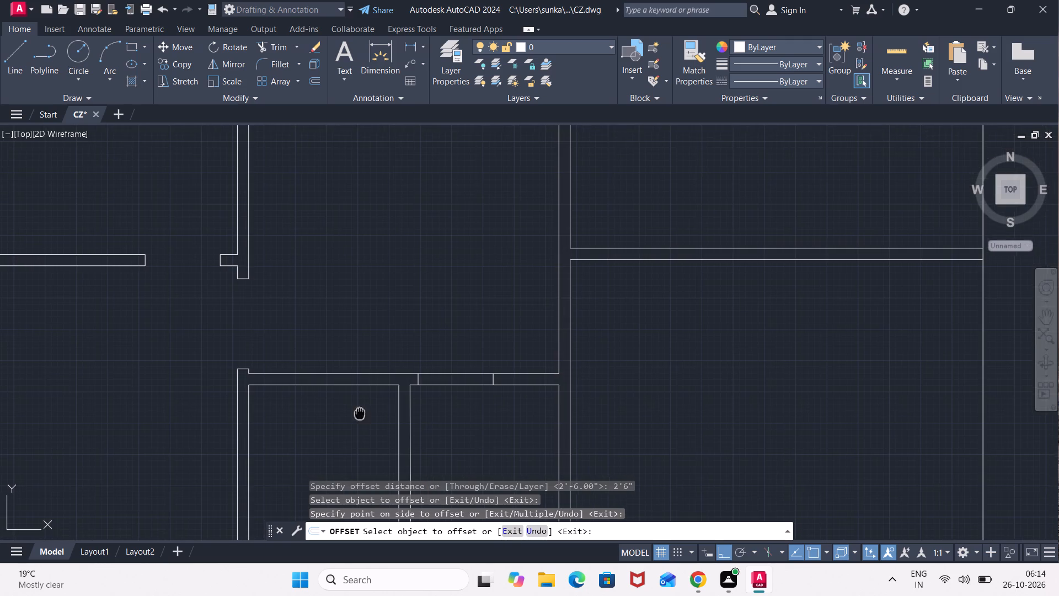
pyautogui.moveTo(360, 411); pyautogui.dragTo(387, 283, button='middle')
pyautogui.press('Escape')
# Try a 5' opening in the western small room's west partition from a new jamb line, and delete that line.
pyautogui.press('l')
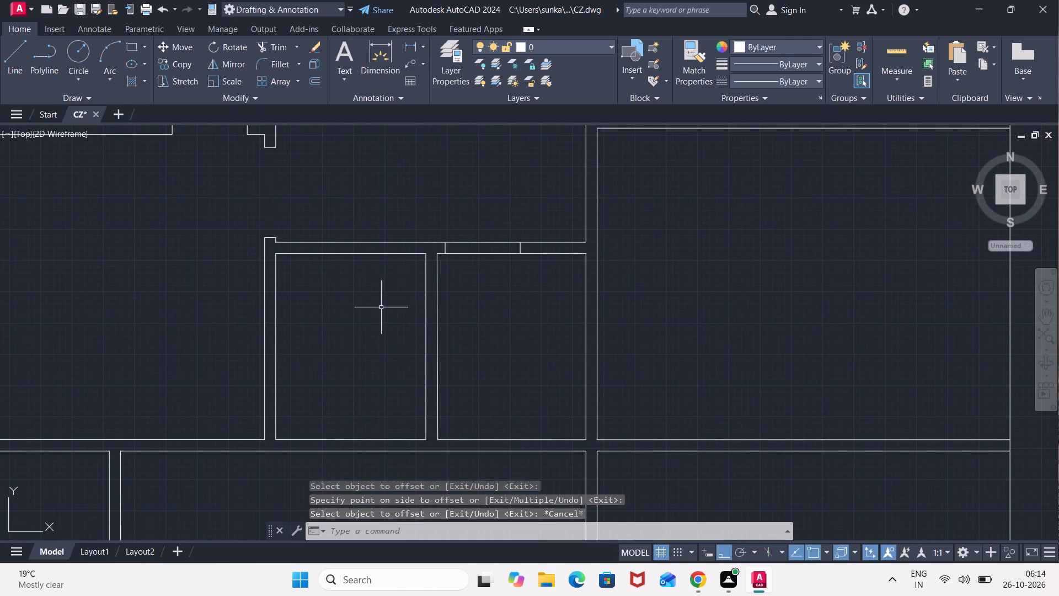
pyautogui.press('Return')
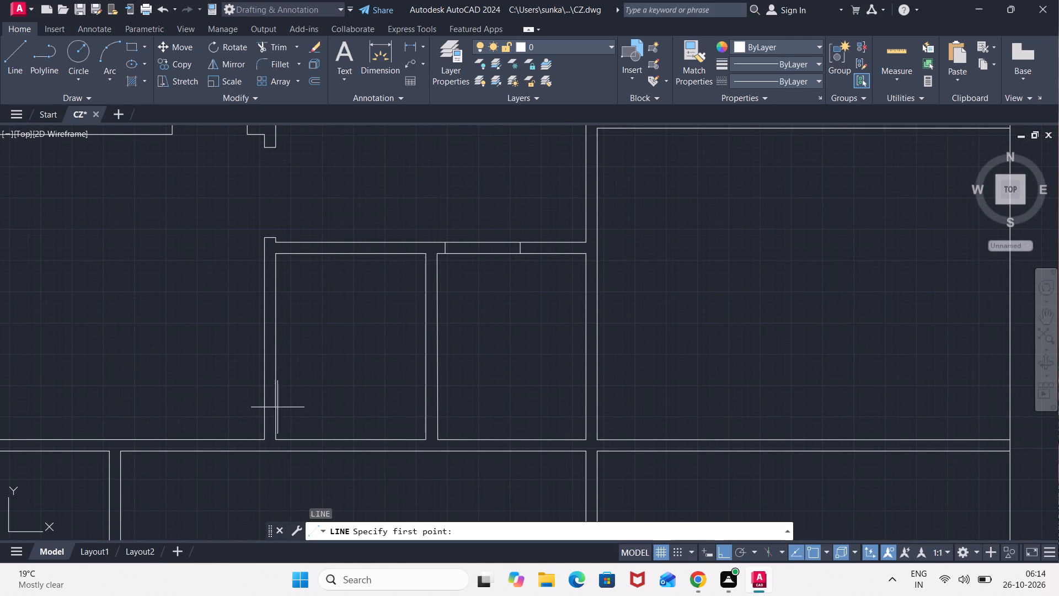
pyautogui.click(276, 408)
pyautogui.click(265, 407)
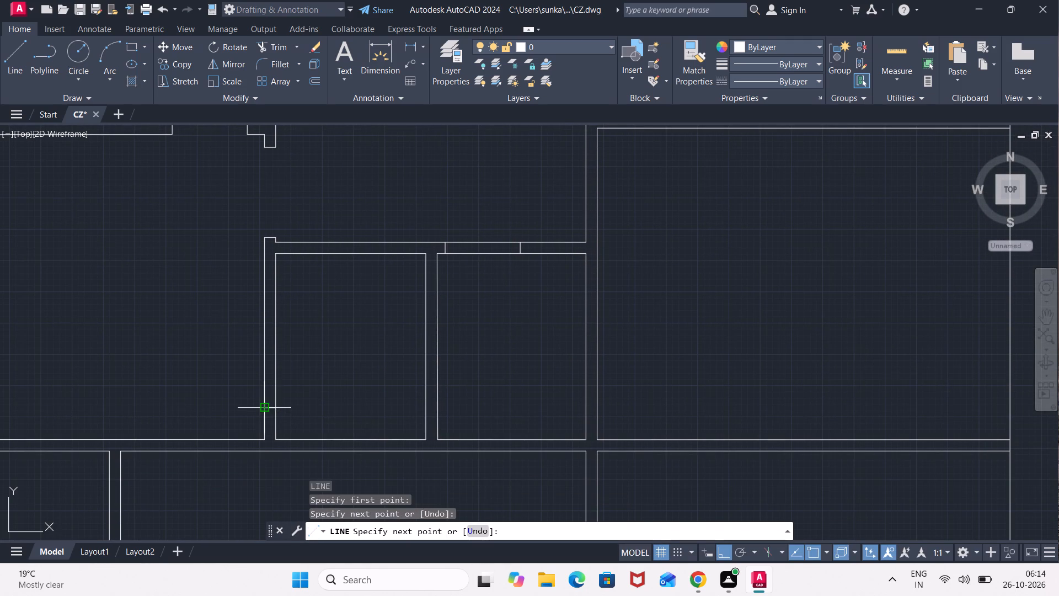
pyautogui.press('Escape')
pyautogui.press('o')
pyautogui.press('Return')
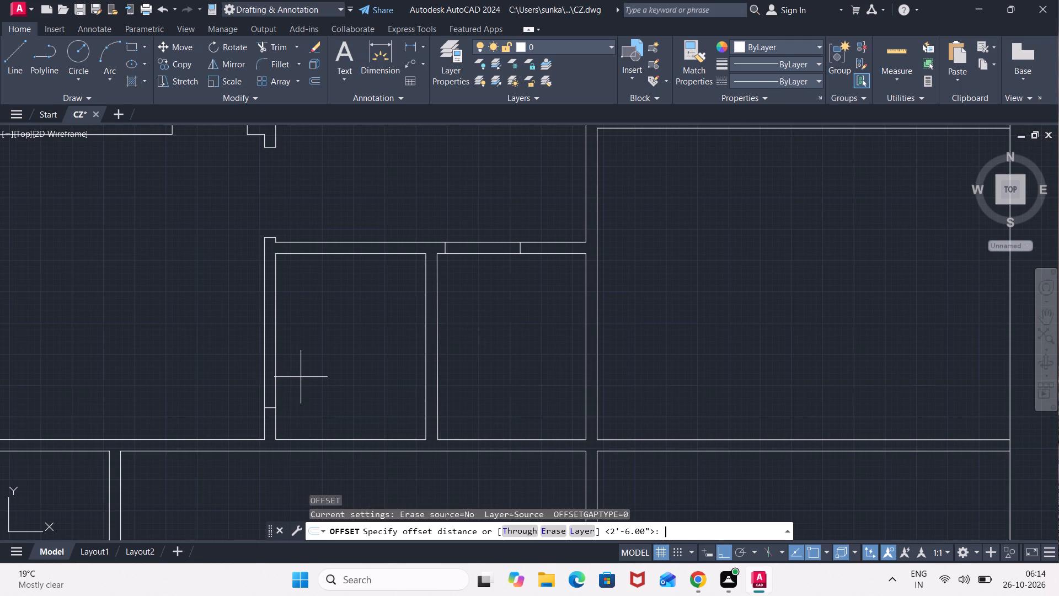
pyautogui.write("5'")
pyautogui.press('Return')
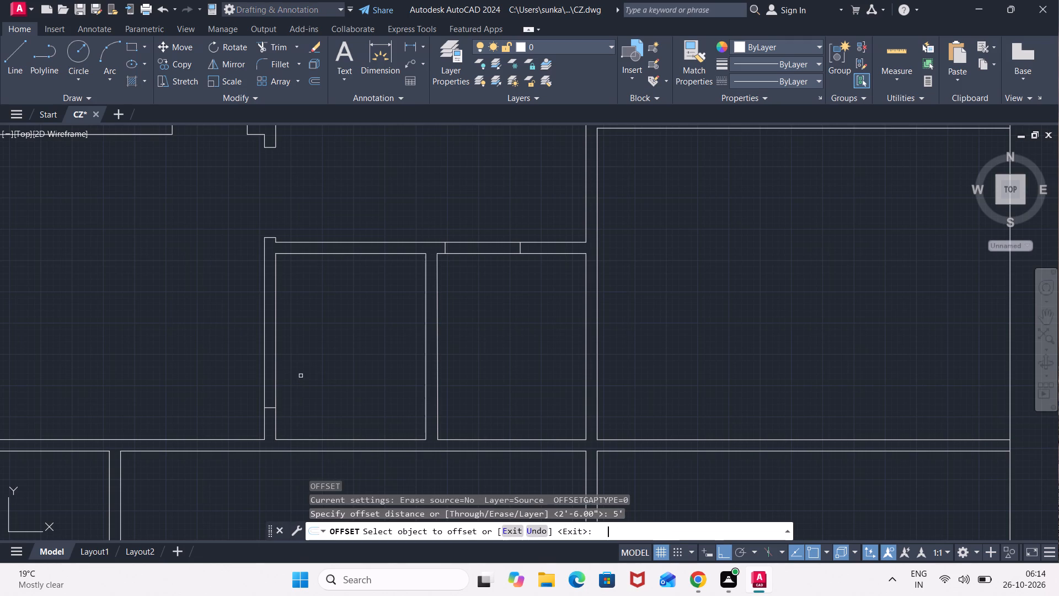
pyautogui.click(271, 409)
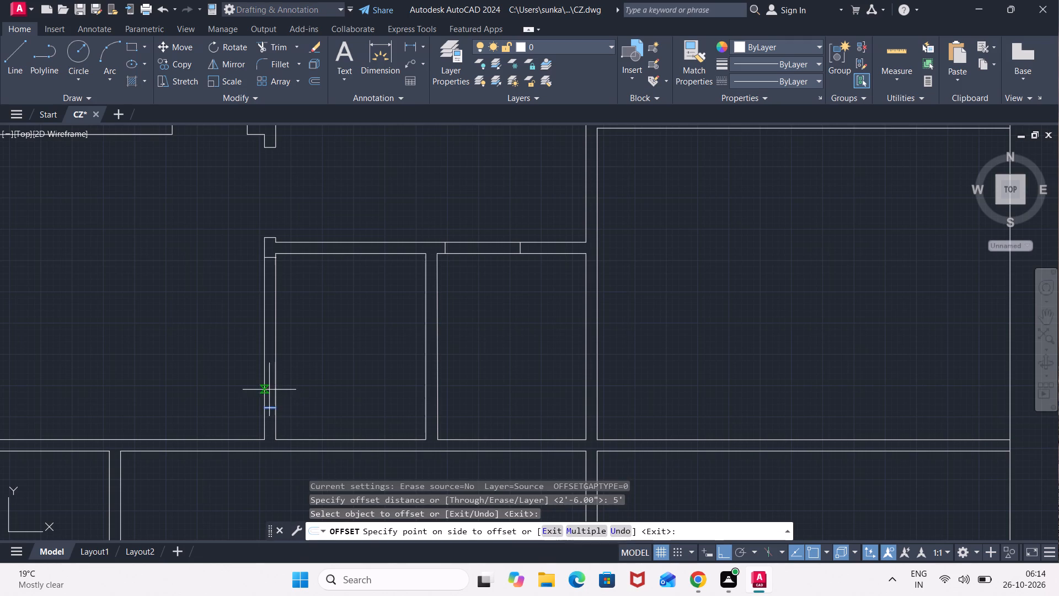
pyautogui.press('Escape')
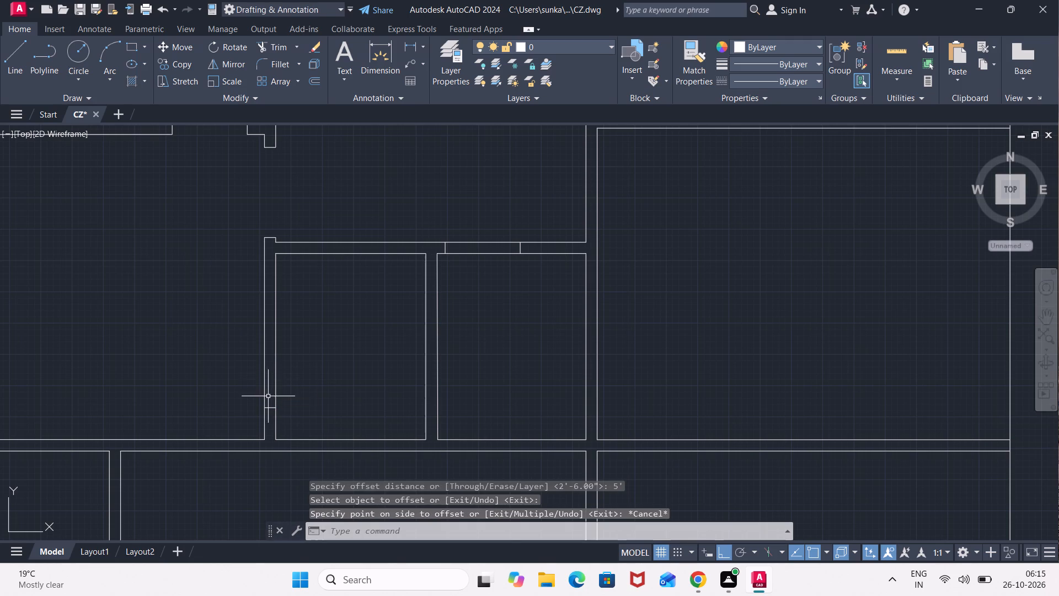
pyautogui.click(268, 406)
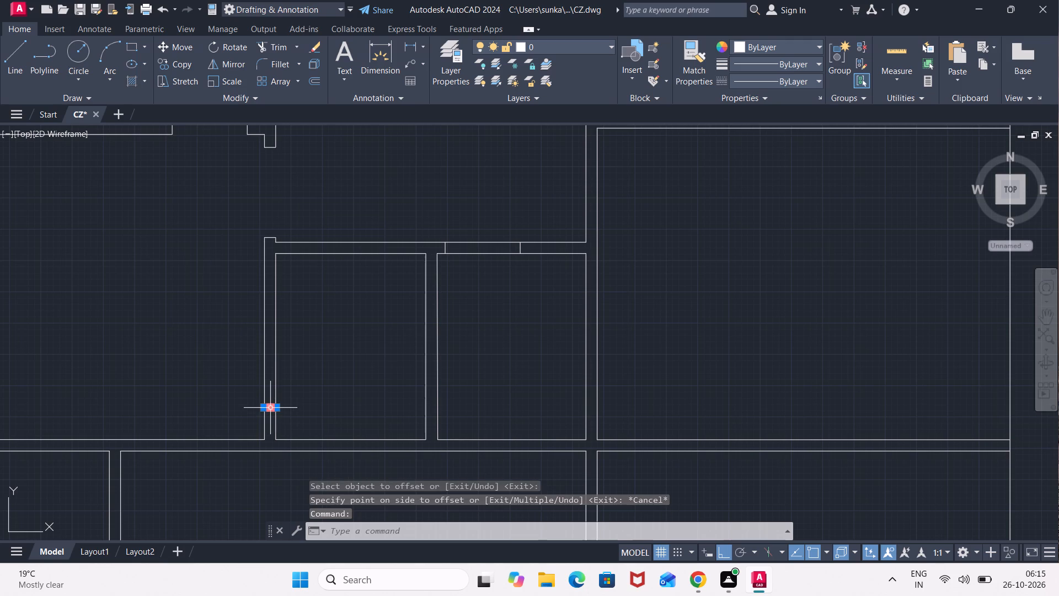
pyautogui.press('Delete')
# Draw a jamb line across the western small room's west partition, near its south end, and offset it 4' north.
pyautogui.press('l')
pyautogui.press('Return')
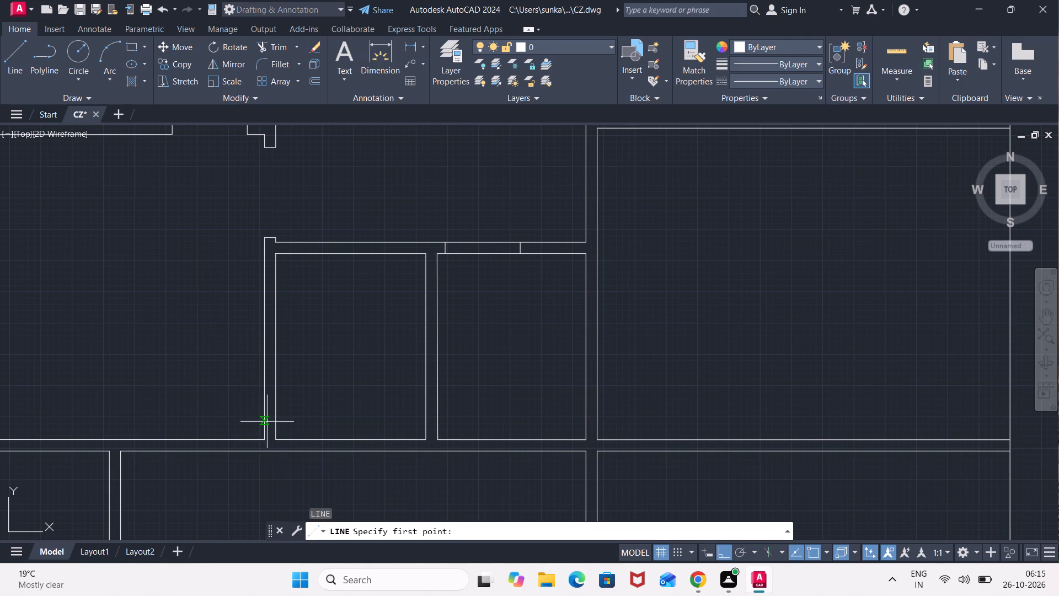
pyautogui.click(267, 423)
pyautogui.click(273, 422)
pyautogui.press('Escape')
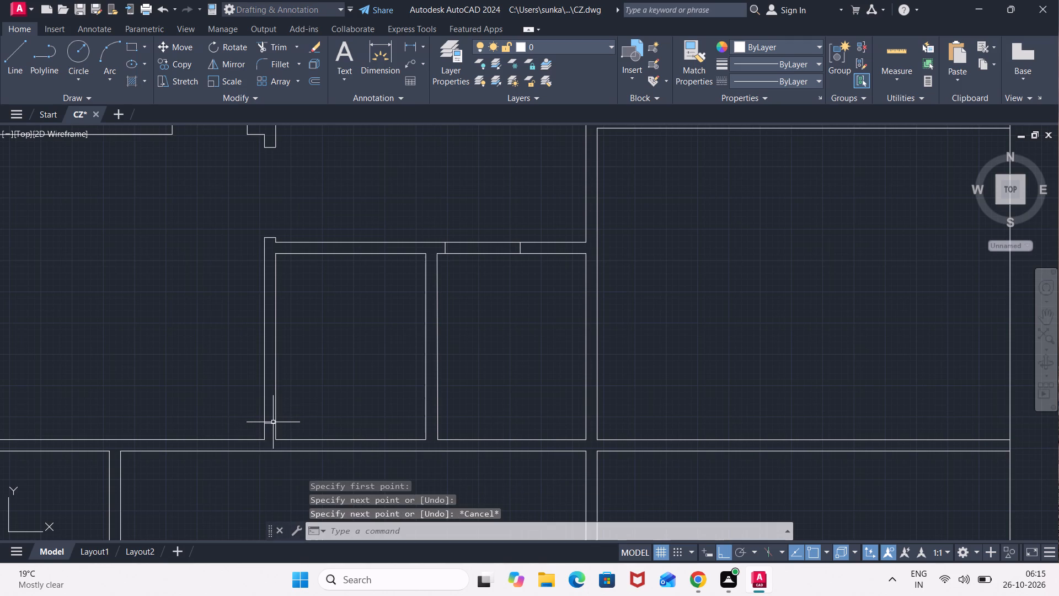
pyautogui.press('o')
pyautogui.press('Return')
pyautogui.write("4'")
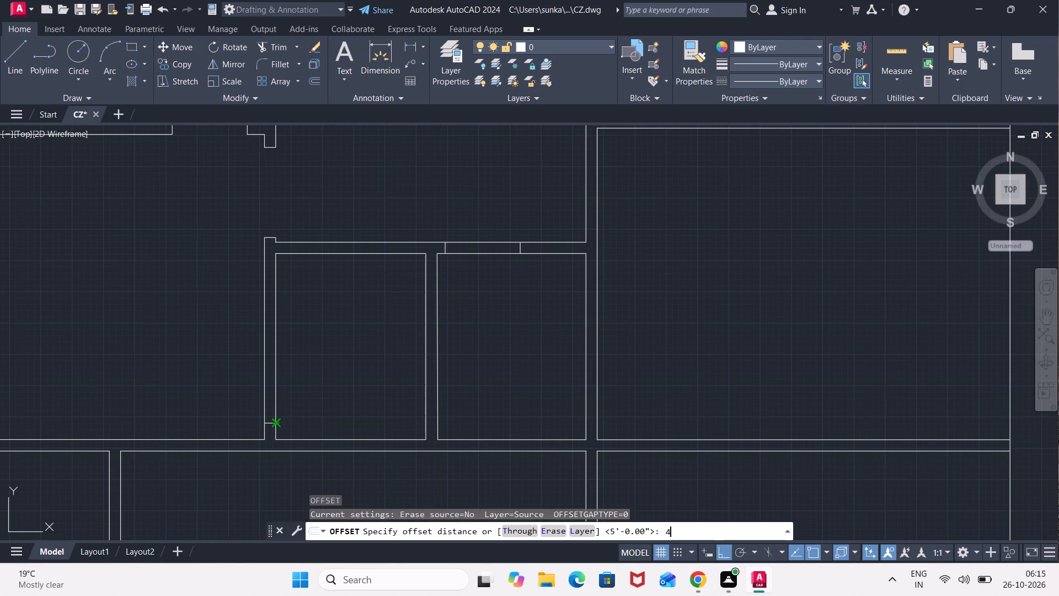
pyautogui.press('Return')
pyautogui.click(271, 424)
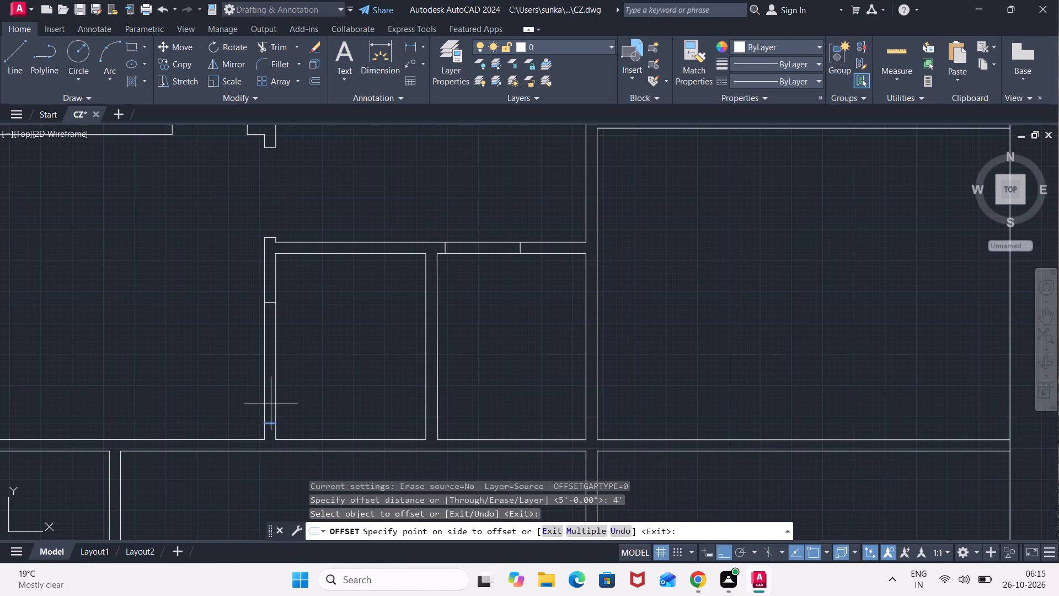
pyautogui.click(271, 364)
pyautogui.press('Escape')
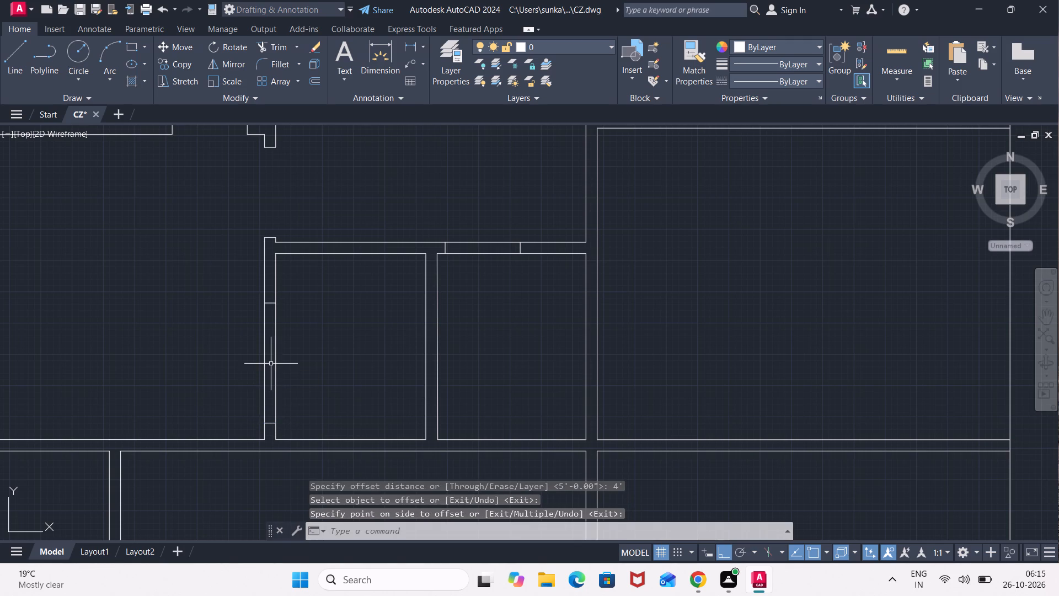
# Trim both partition lines between the jambs to clear the 4' opening west of the western small room.
pyautogui.write('TR')
pyautogui.press('Return')
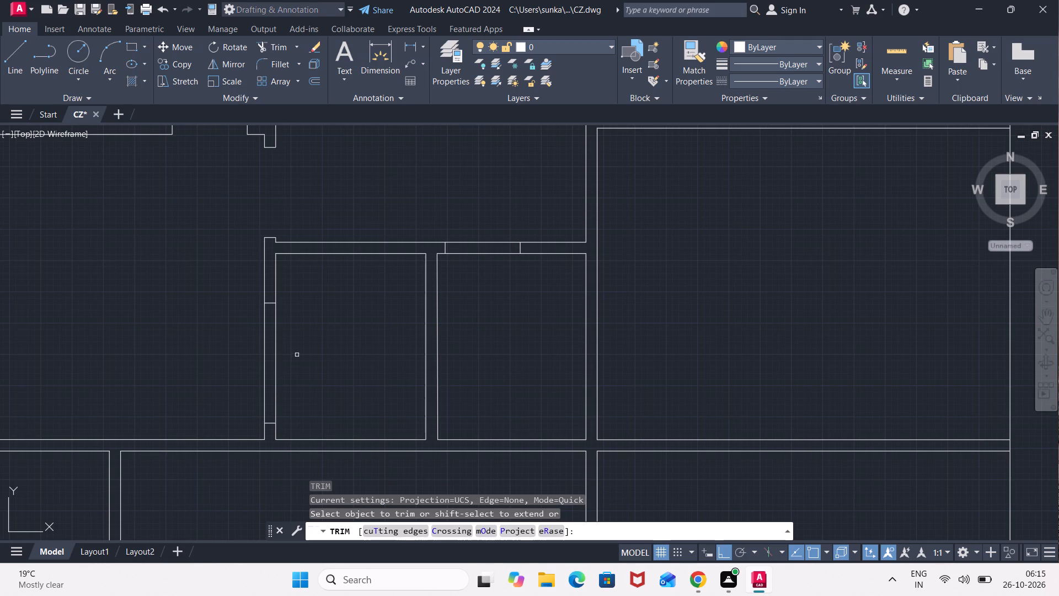
pyautogui.click(297, 355)
pyautogui.click(244, 360)
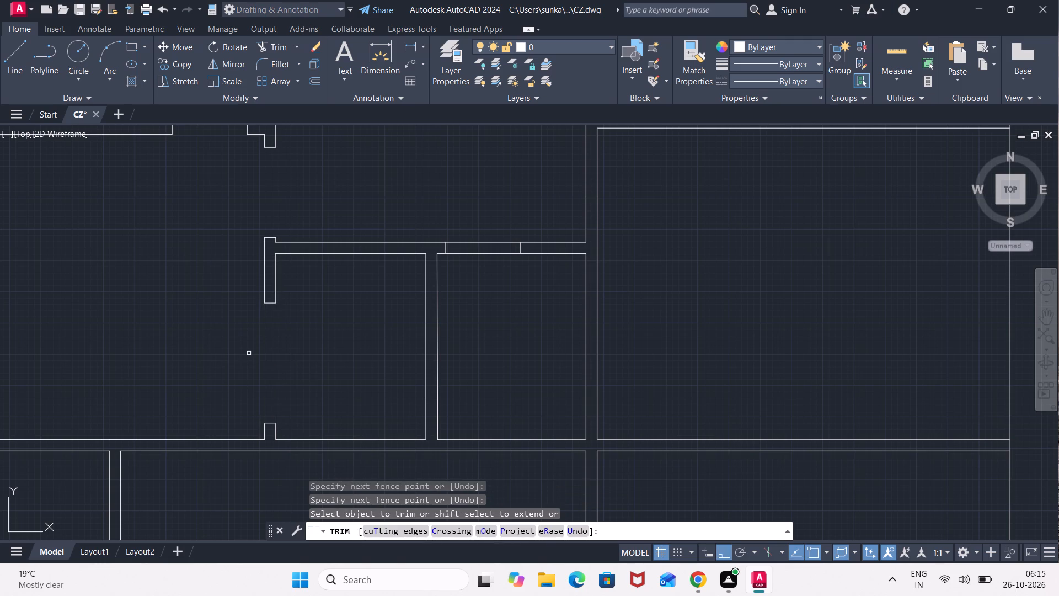
# Trim both partition lines between the jambs to clear the 2'6" opening north of the eastern small room.
pyautogui.scroll(-1, 417, 316)
pyautogui.click(457, 294)
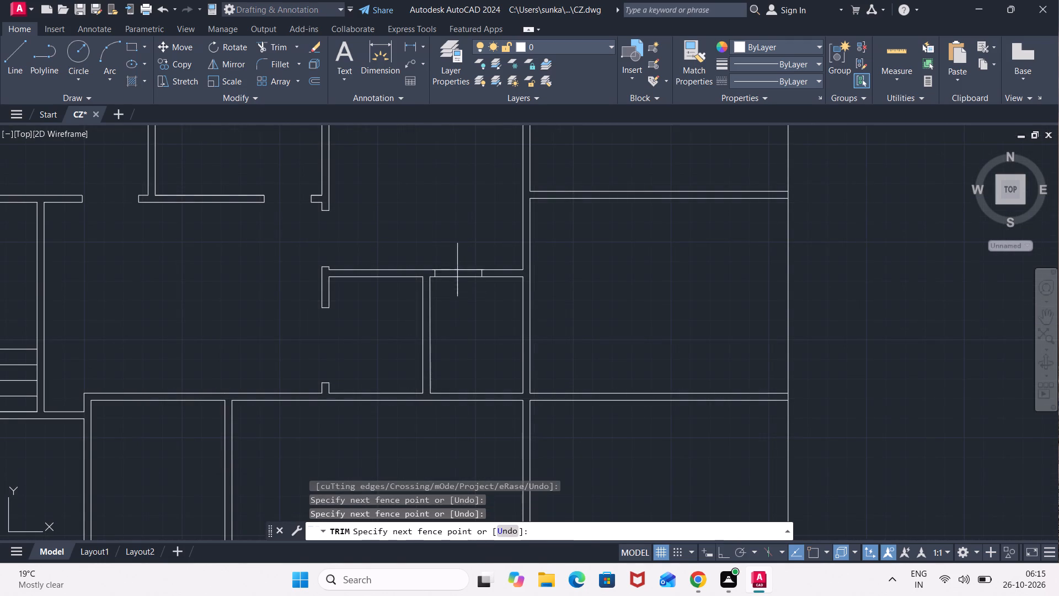
pyautogui.click(457, 254)
pyautogui.scroll(-2, 457, 254)
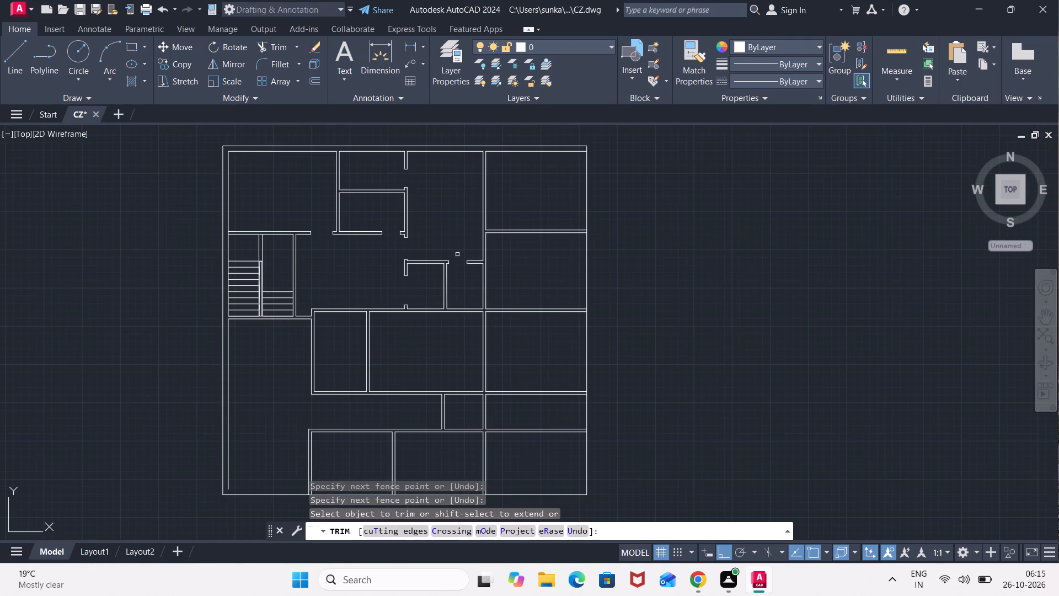
pyautogui.scroll(2, 457, 254)
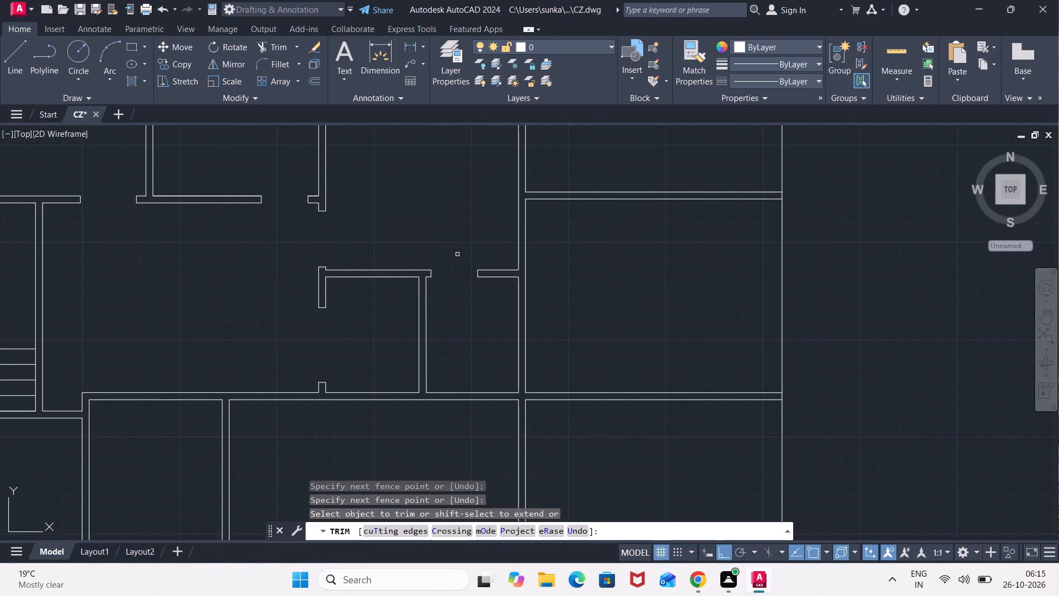
pyautogui.press('Escape')
# Draw a jamb line across the horizontal partition south of the small rooms, just west of the western small room's southwest wall stub.
pyautogui.scroll(-1, 450, 272)
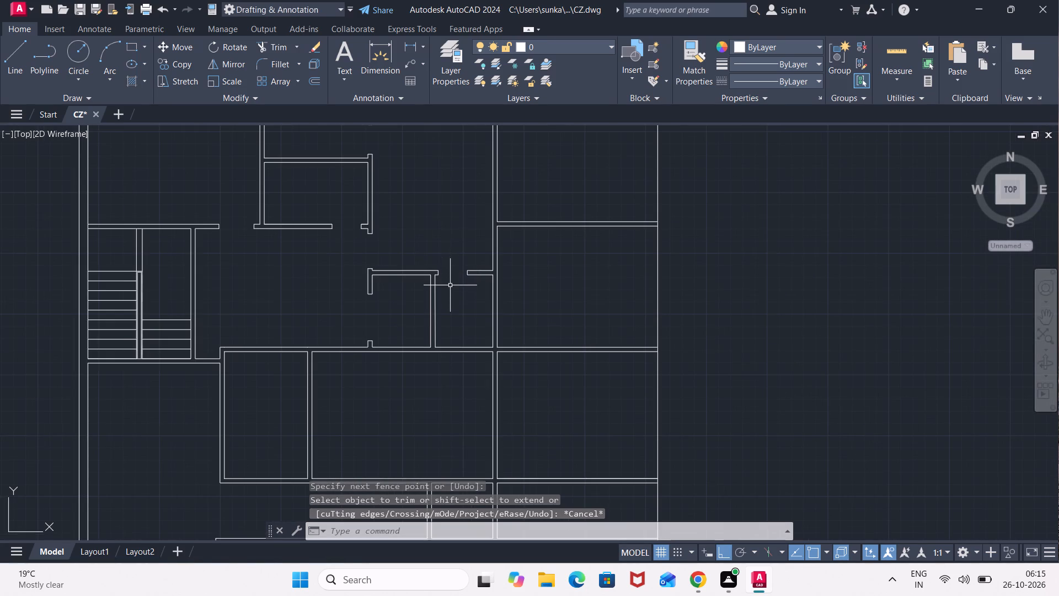
pyautogui.scroll(2, 353, 350)
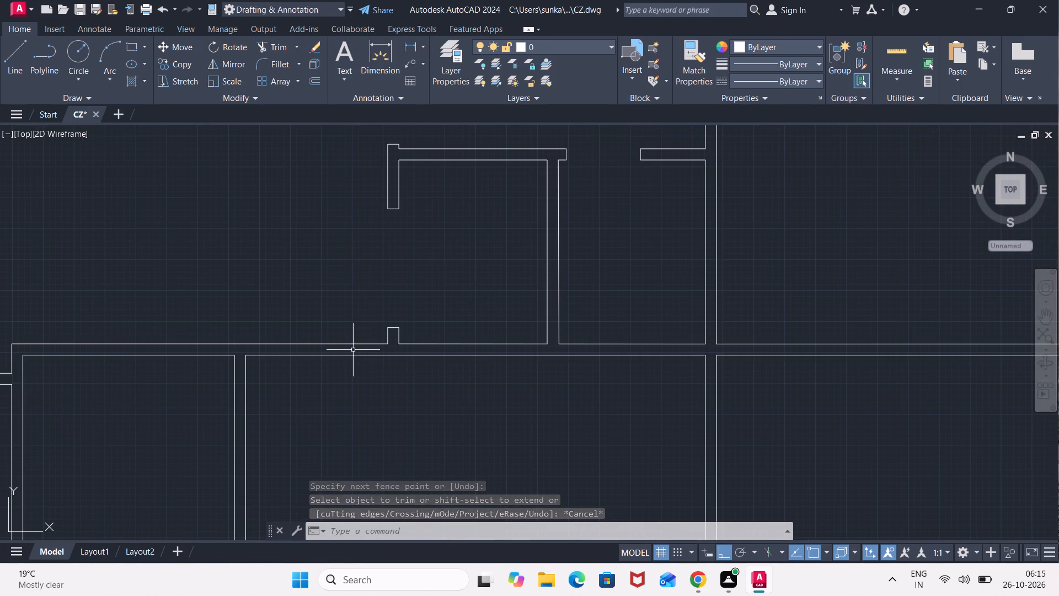
pyautogui.press('l')
pyautogui.press('Return')
pyautogui.click(354, 354)
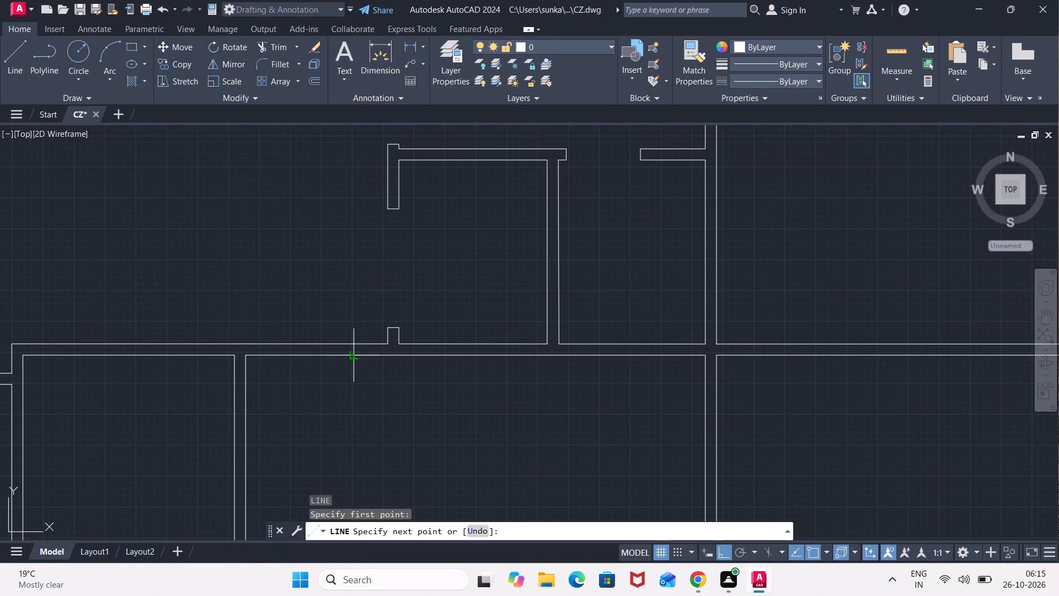
pyautogui.click(353, 339)
pyautogui.press('Escape')
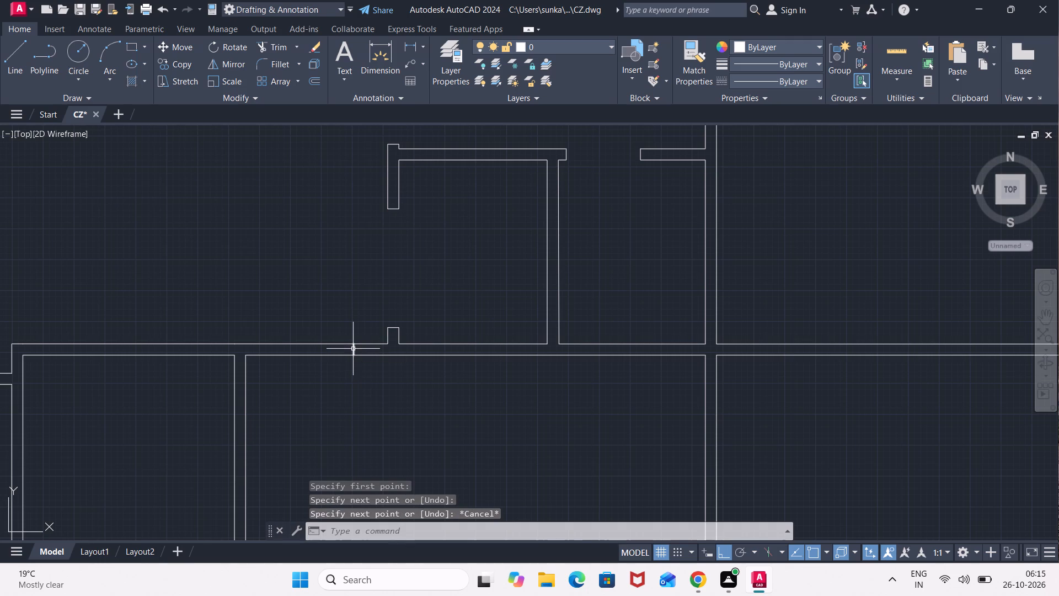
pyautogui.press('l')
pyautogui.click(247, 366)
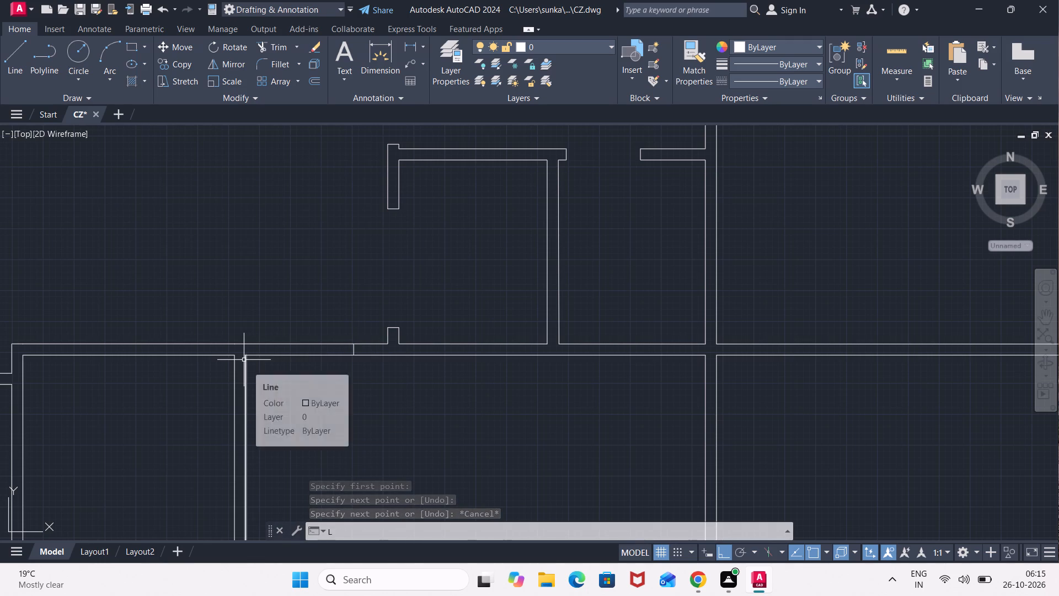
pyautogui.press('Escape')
# Stretch the north end of the east face line of the partition west of the new jamb up to the horizontal partition's upper line.
pyautogui.click(244, 360)
pyautogui.click(244, 353)
pyautogui.click(243, 344)
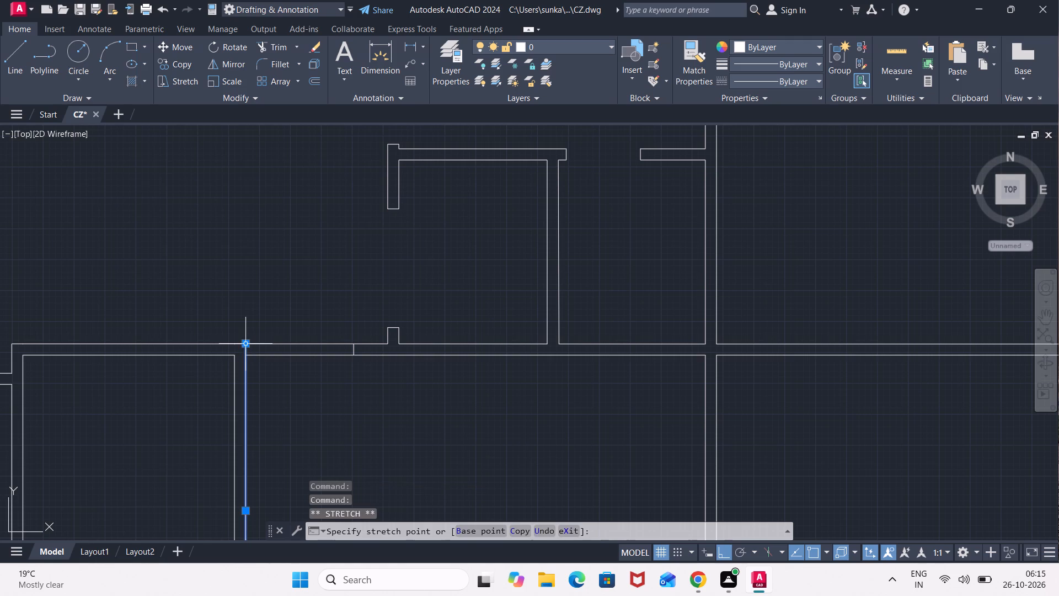
pyautogui.press('Escape')
pyautogui.press('Escape')
# Trim both horizontal partition lines between the stretched wall line and the jamb line to clear the passage opening.
pyautogui.write('TR')
pyautogui.press('Return')
pyautogui.click(270, 364)
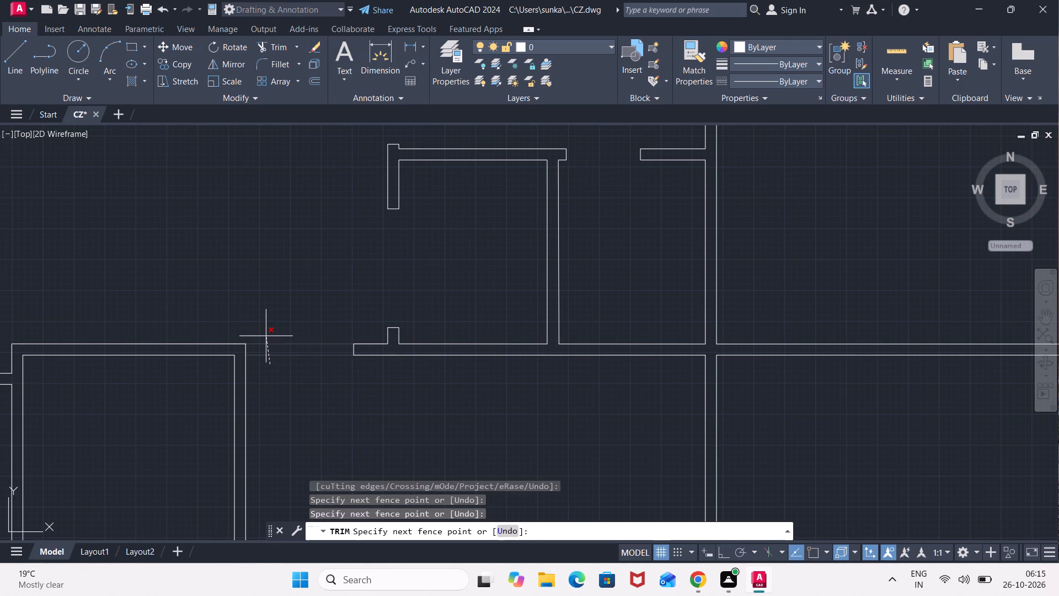
pyautogui.click(266, 334)
pyautogui.scroll(-1, 266, 334)
pyautogui.moveTo(265, 333); pyautogui.dragTo(346, 342, button='middle')
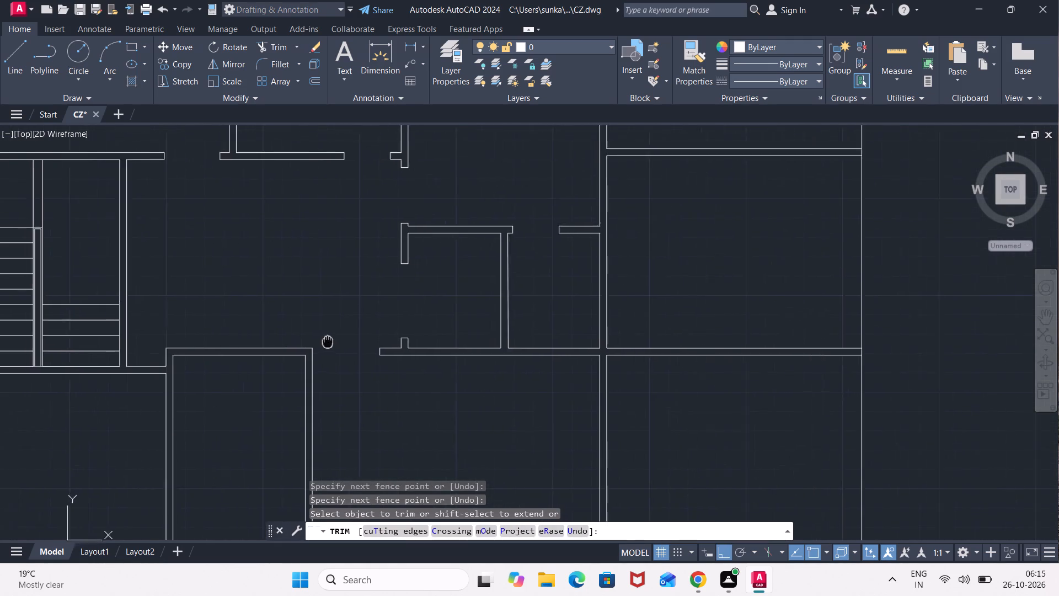
pyautogui.moveTo(346, 342); pyautogui.dragTo(467, 331, button='middle')
pyautogui.press('Escape')
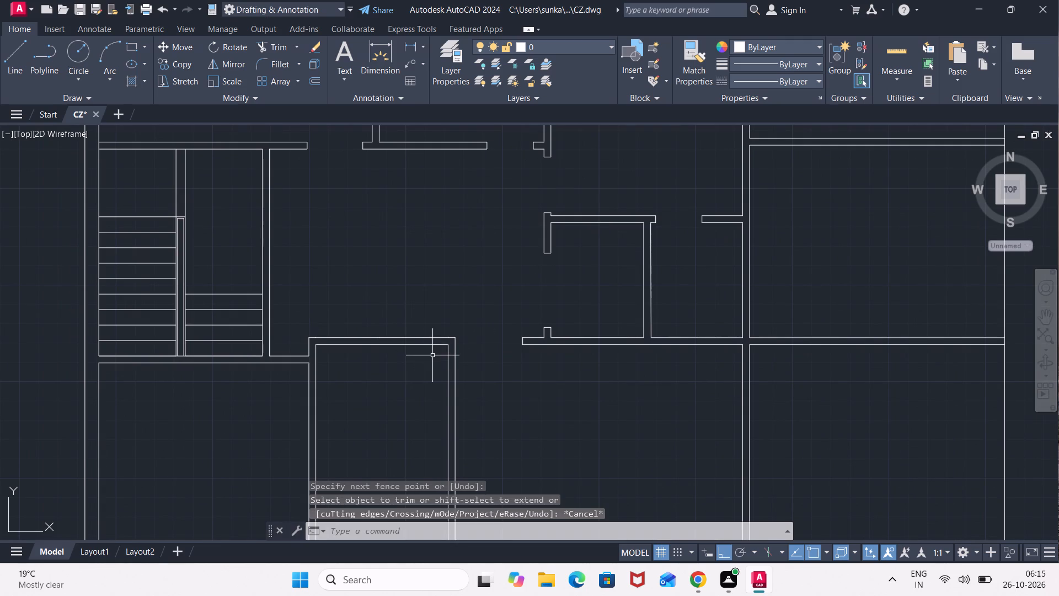
# Draw a jamb line across the north partition of the room southeast of the staircase, near its northeast corner, and offset it 3' west.
pyautogui.press('l')
pyautogui.press('Return')
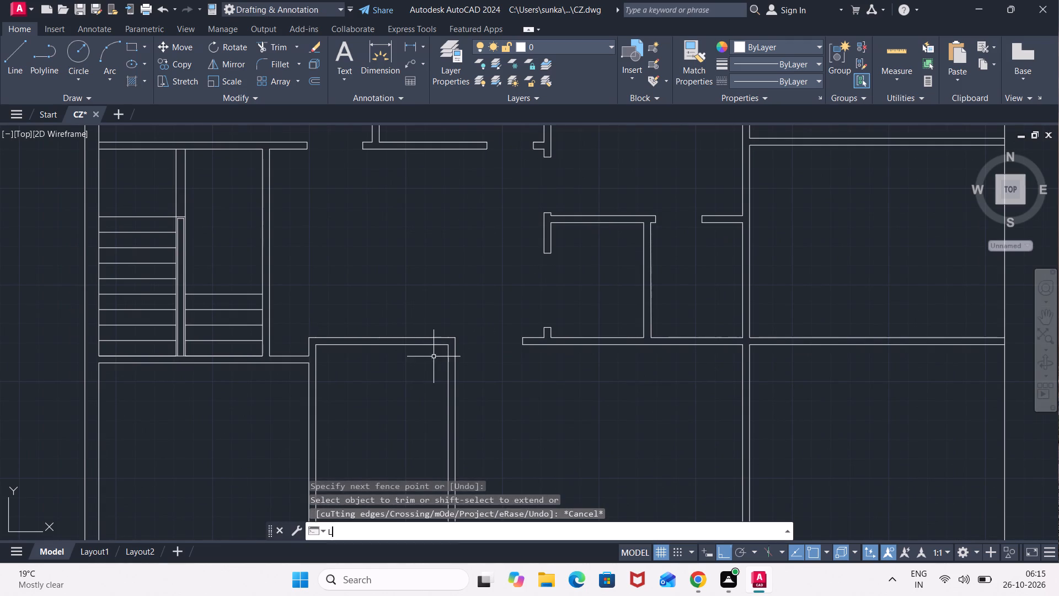
pyautogui.scroll(1, 427, 344)
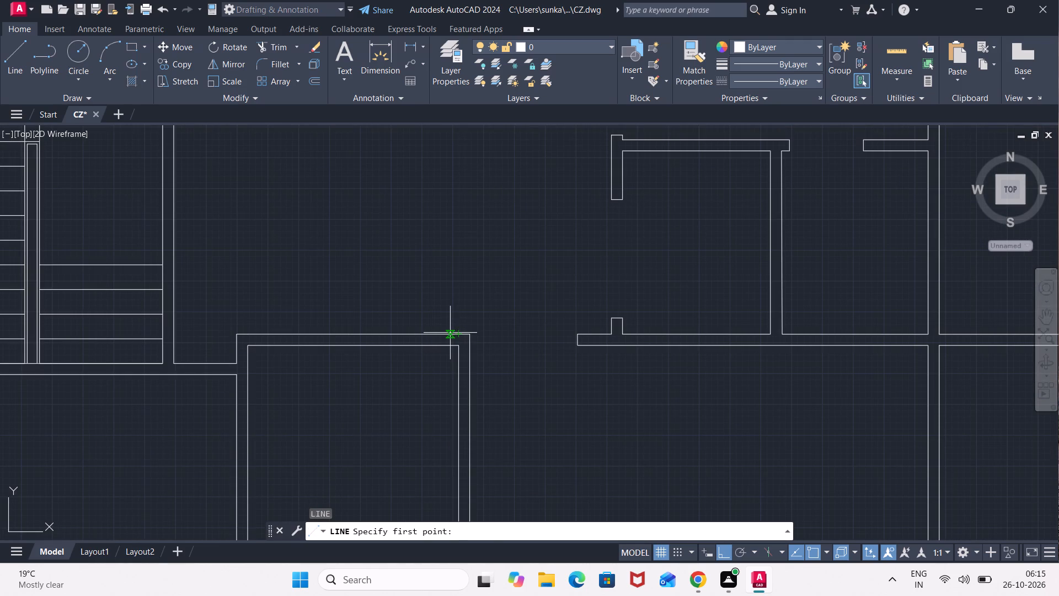
pyautogui.click(450, 333)
pyautogui.click(450, 345)
pyautogui.press('Escape')
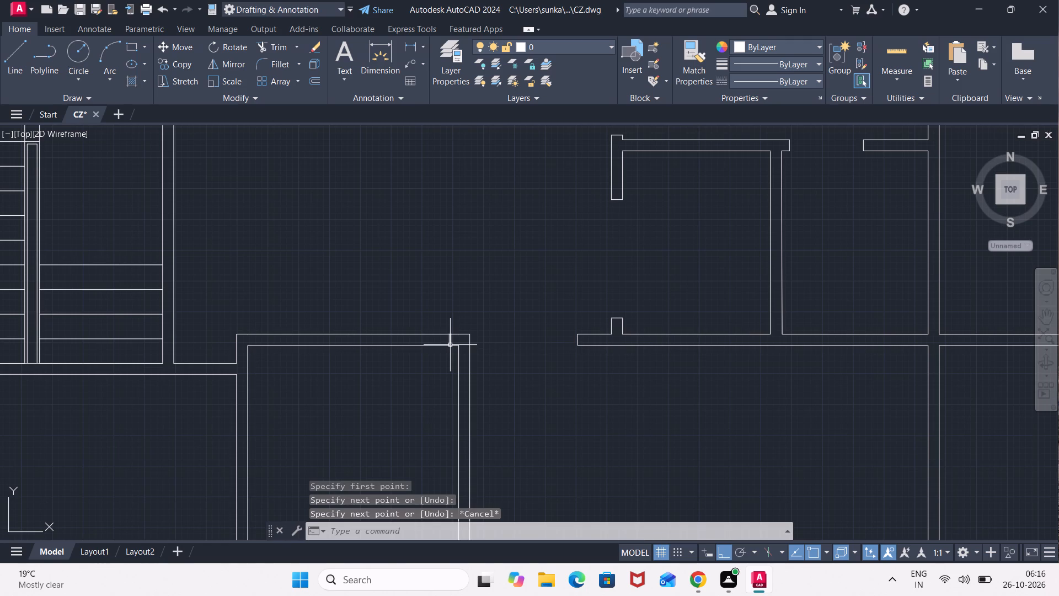
pyautogui.press('o')
pyautogui.press('Return')
pyautogui.press("'")
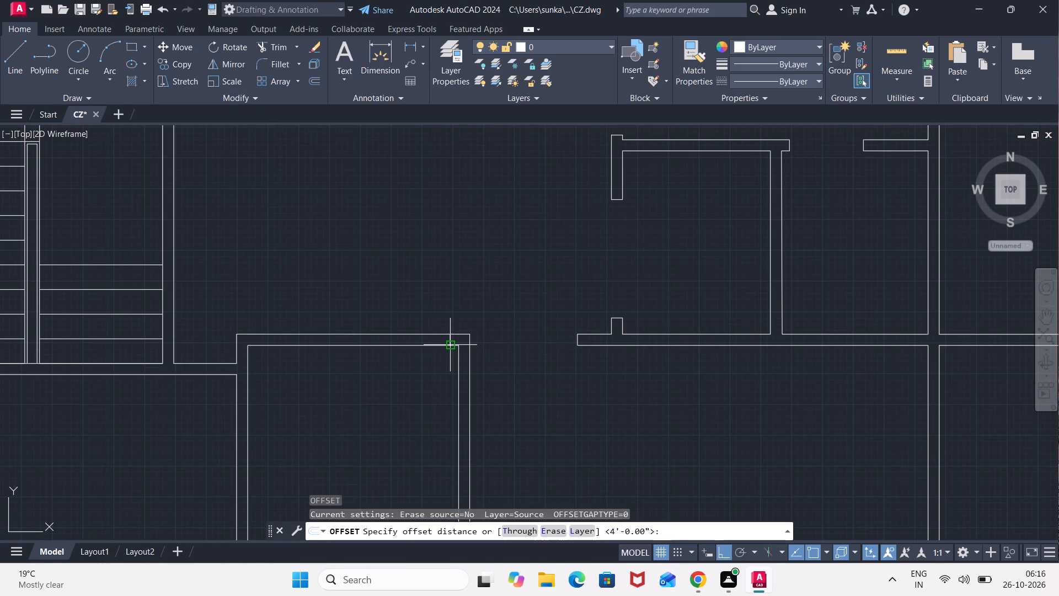
pyautogui.press('Return')
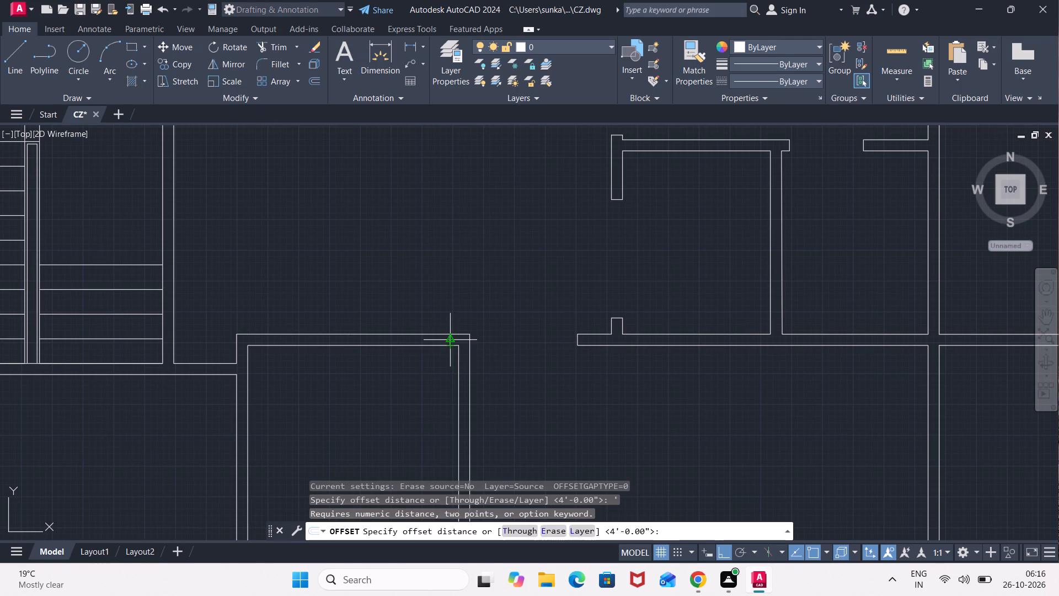
pyautogui.write("3'")
pyautogui.press('Return')
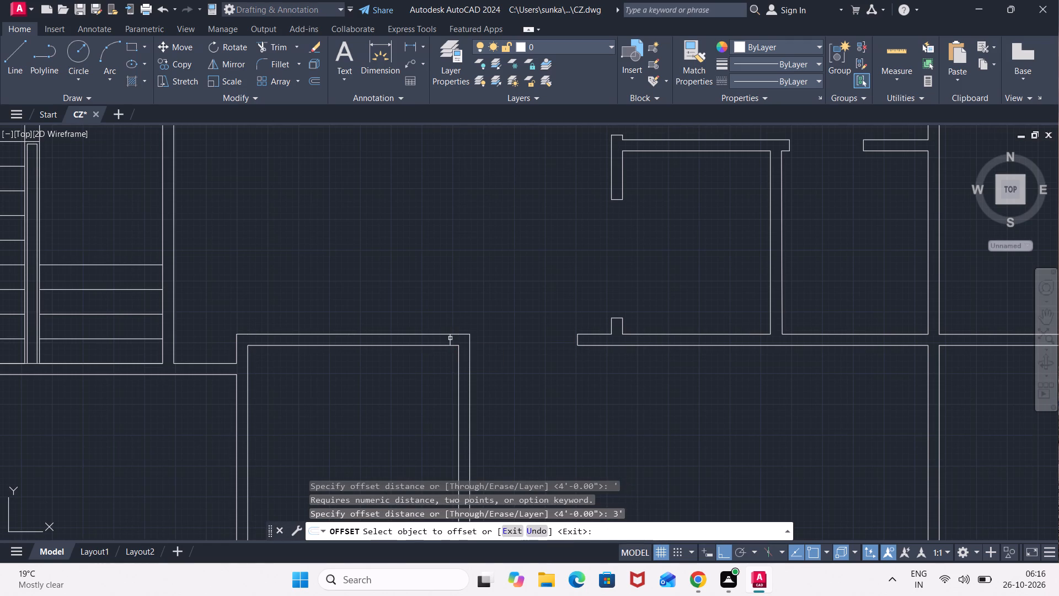
pyautogui.scroll(1, 450, 338)
pyautogui.click(448, 339)
pyautogui.click(401, 337)
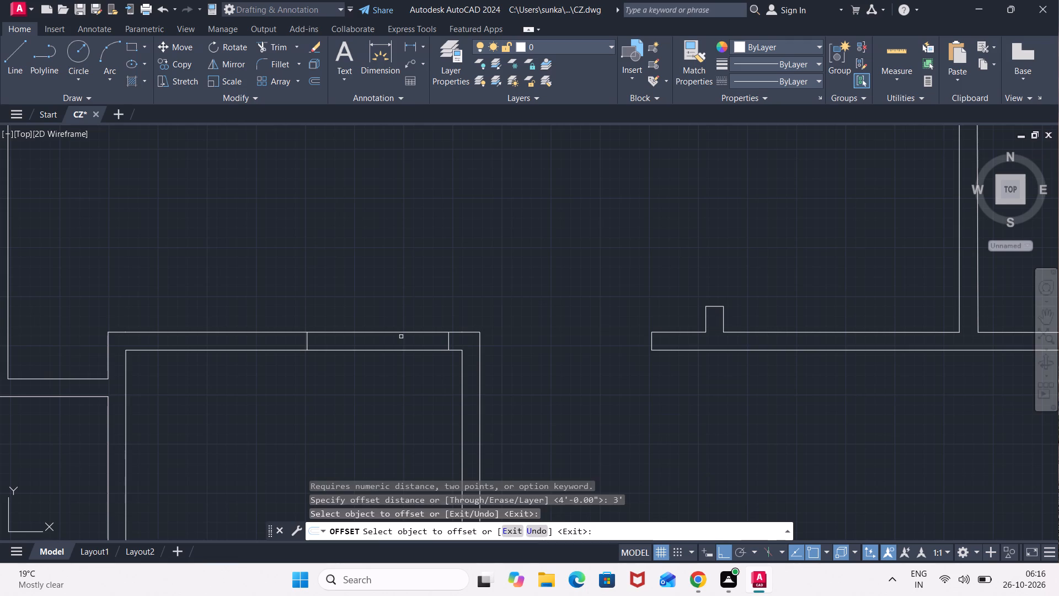
pyautogui.press('Escape')
# Trim both partition lines between the jambs to clear the 3' opening in that room's north partition.
pyautogui.scroll(-1, 401, 337)
pyautogui.write('TR')
pyautogui.press('Return')
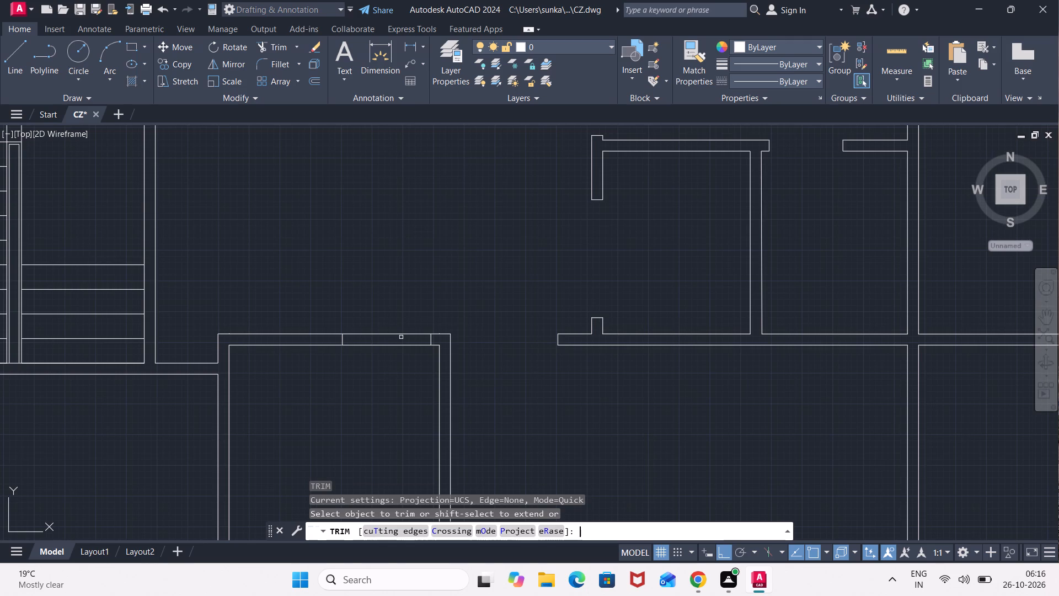
pyautogui.click(379, 357)
pyautogui.click(373, 324)
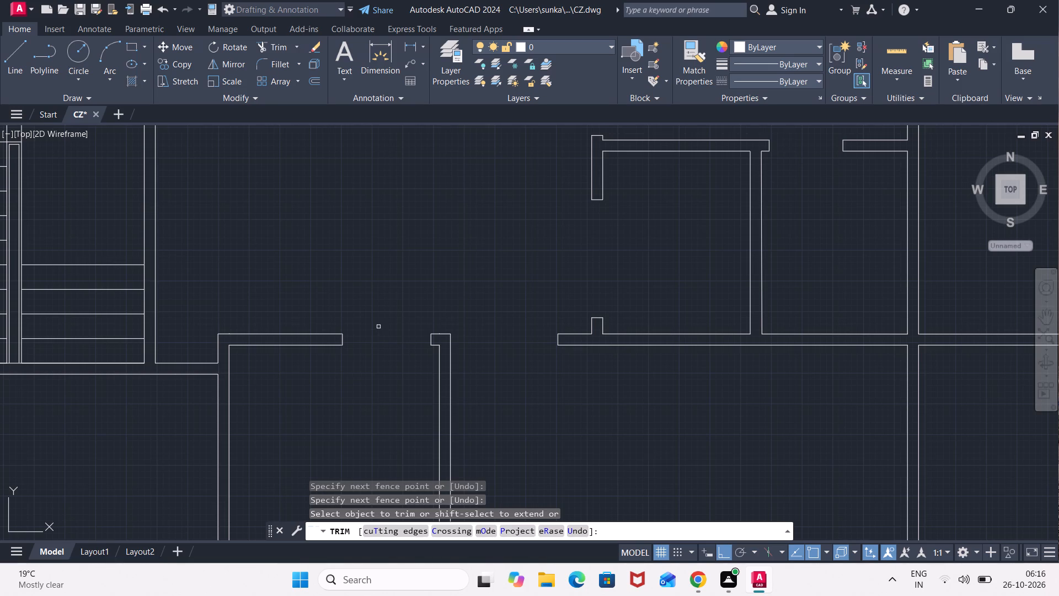
pyautogui.press('Escape')
# Draw a jamb line across the partition south of the staircase, near its southeast corner, and offset it 2'6" west.
pyautogui.moveTo(251, 342); pyautogui.dragTo(680, 313, button='middle')
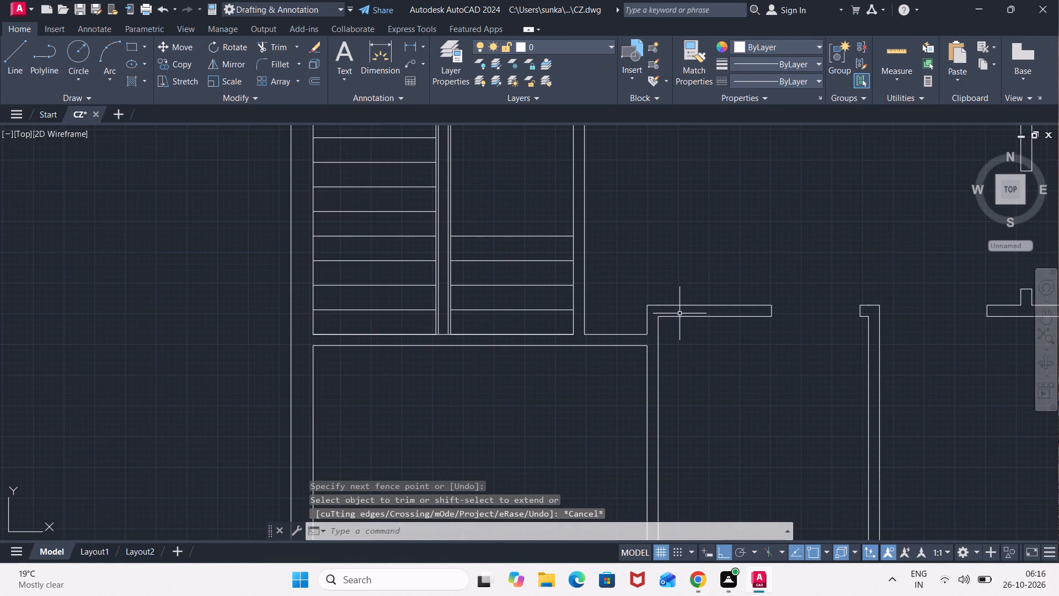
pyautogui.moveTo(543, 403); pyautogui.dragTo(594, 401, button='middle')
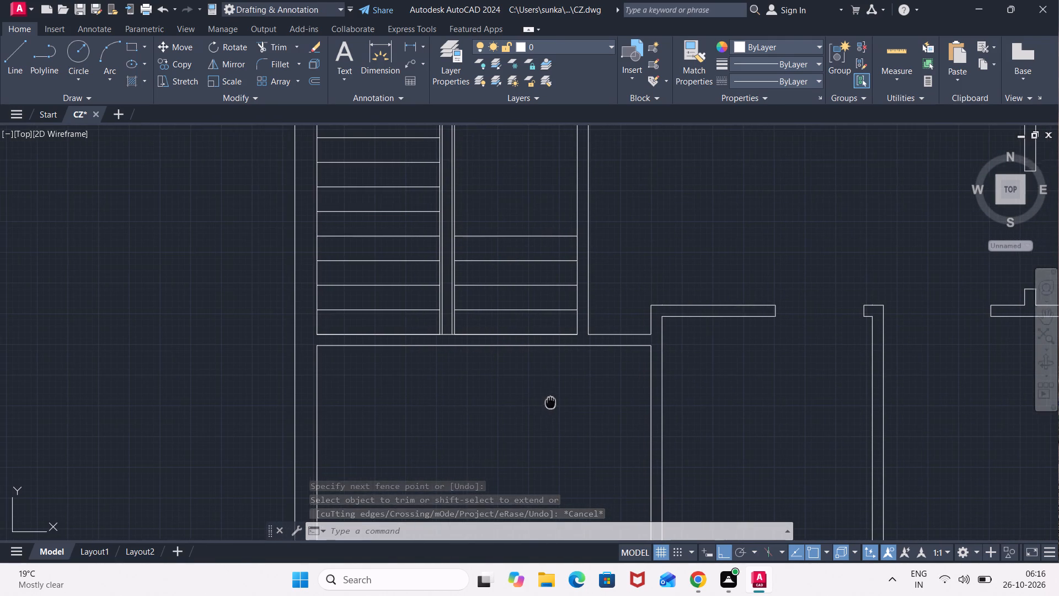
pyautogui.moveTo(594, 401); pyautogui.dragTo(684, 397, button='middle')
pyautogui.press('l')
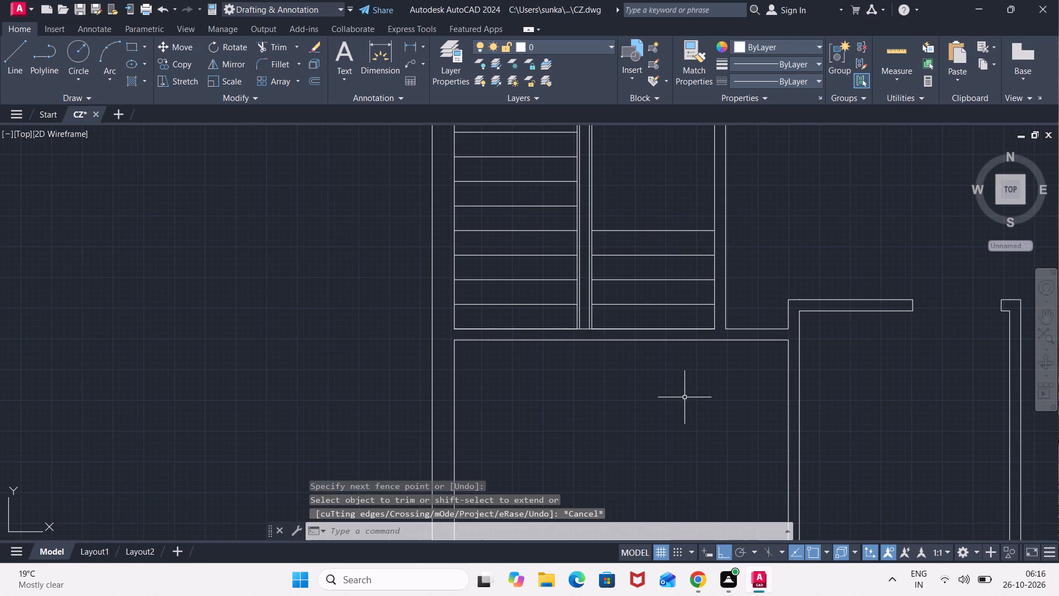
pyautogui.press('Return')
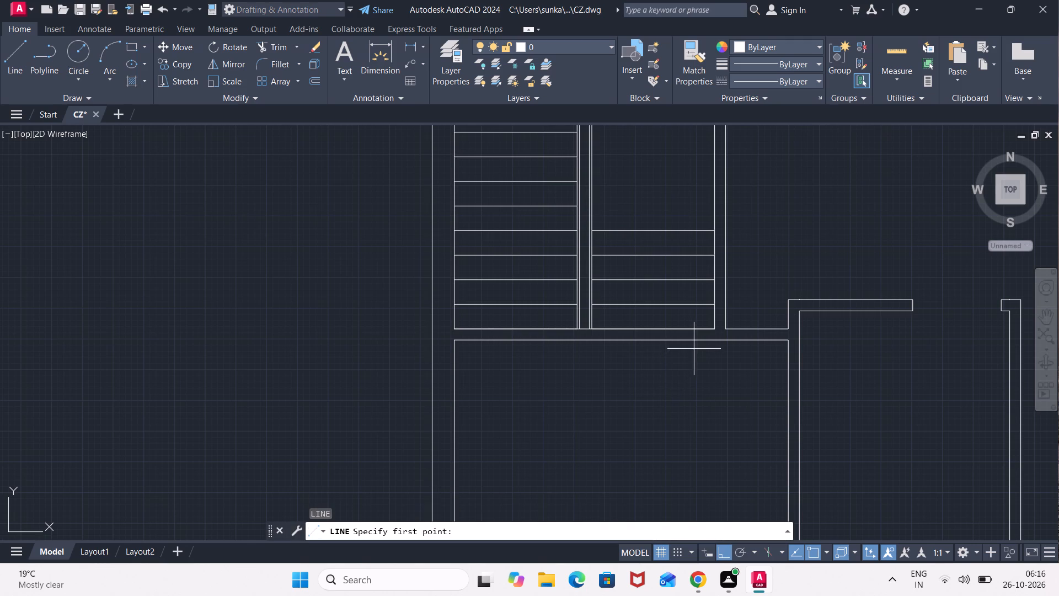
pyautogui.scroll(1, 708, 334)
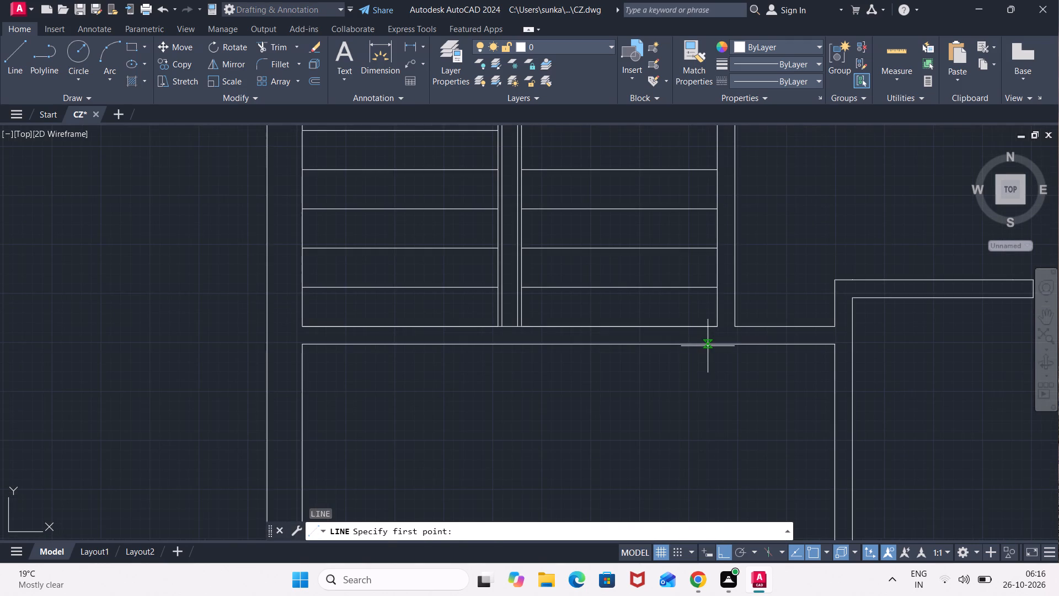
pyautogui.click(708, 347)
pyautogui.click(708, 322)
pyautogui.press('Escape')
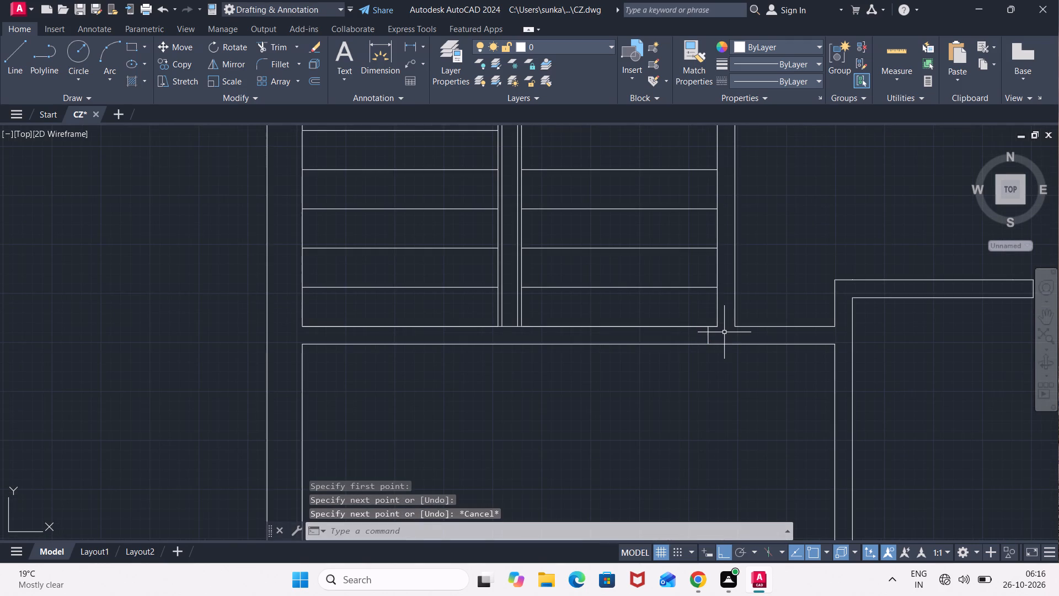
pyautogui.press('o')
pyautogui.press('Return')
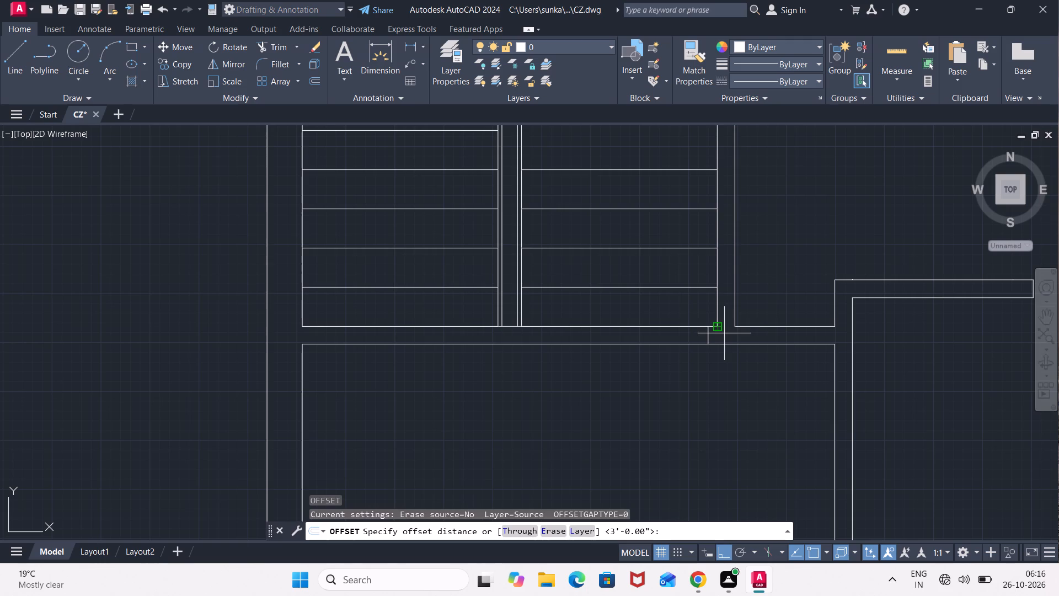
pyautogui.write("2'6")
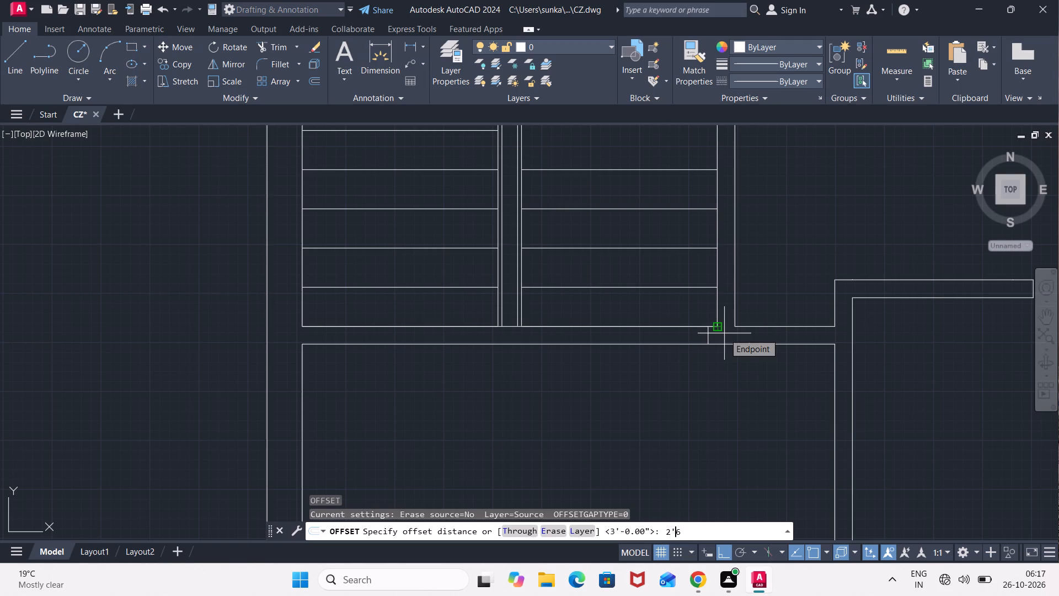
pyautogui.hotkey('shift', '"')
pyautogui.press('Return')
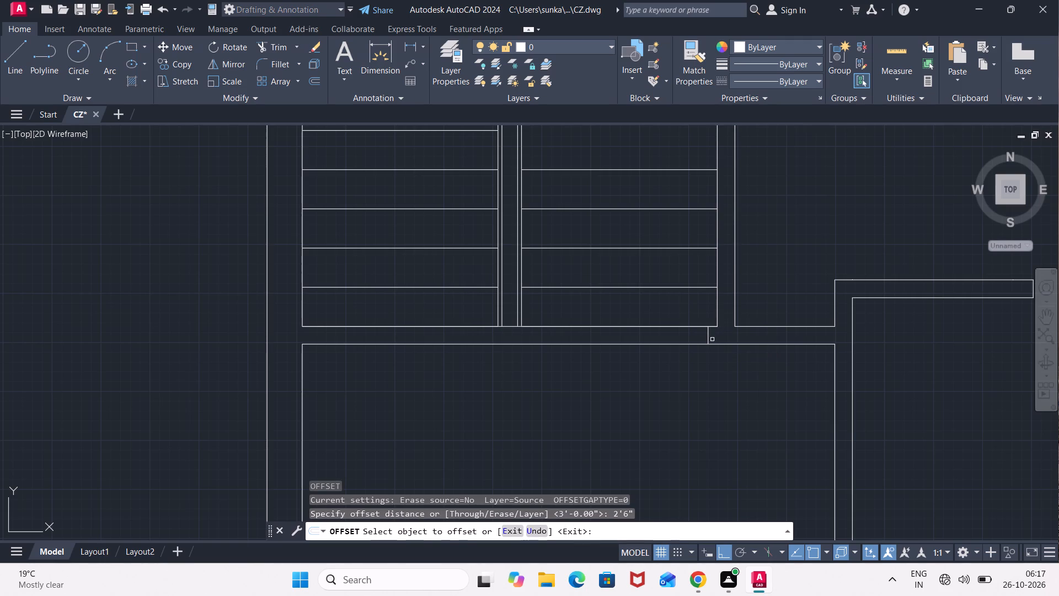
pyautogui.click(708, 337)
pyautogui.click(664, 340)
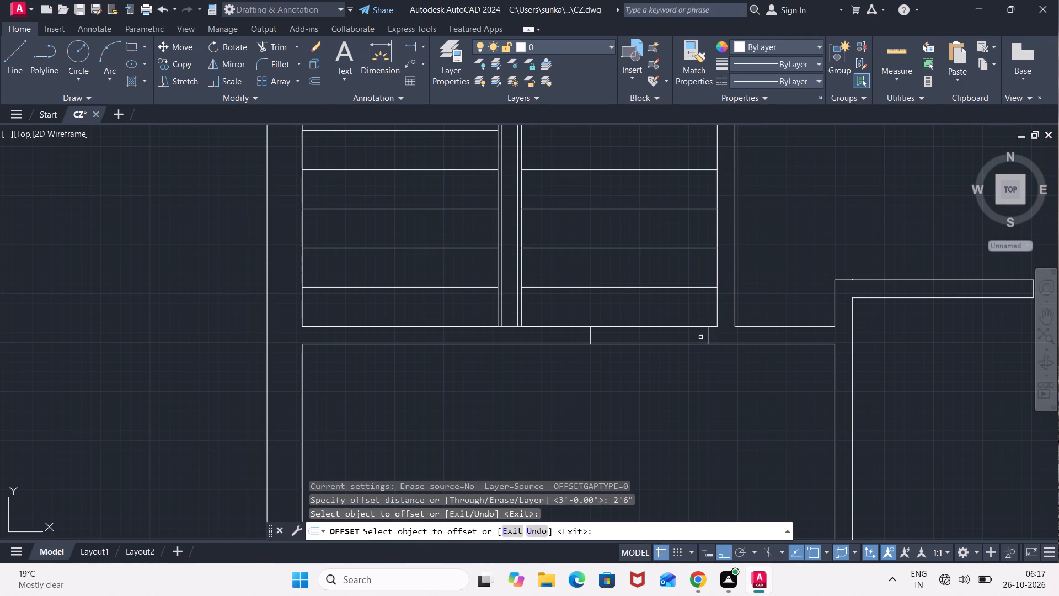
pyautogui.press('Escape')
# Trim both partition lines between the jambs to clear the 2'6" opening south of the staircase.
pyautogui.write('TR')
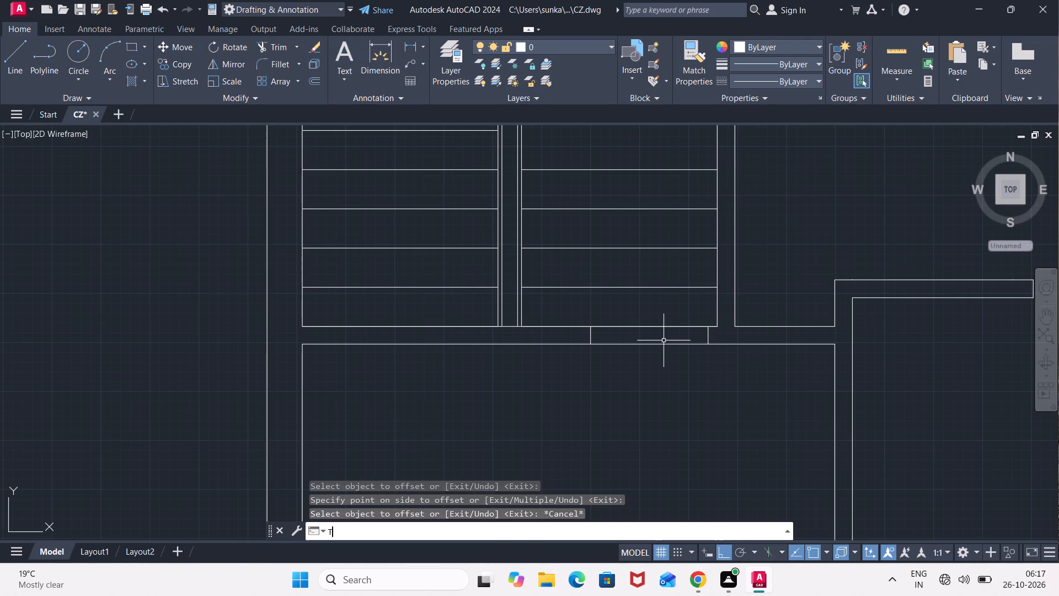
pyautogui.press('Return')
pyautogui.click(652, 353)
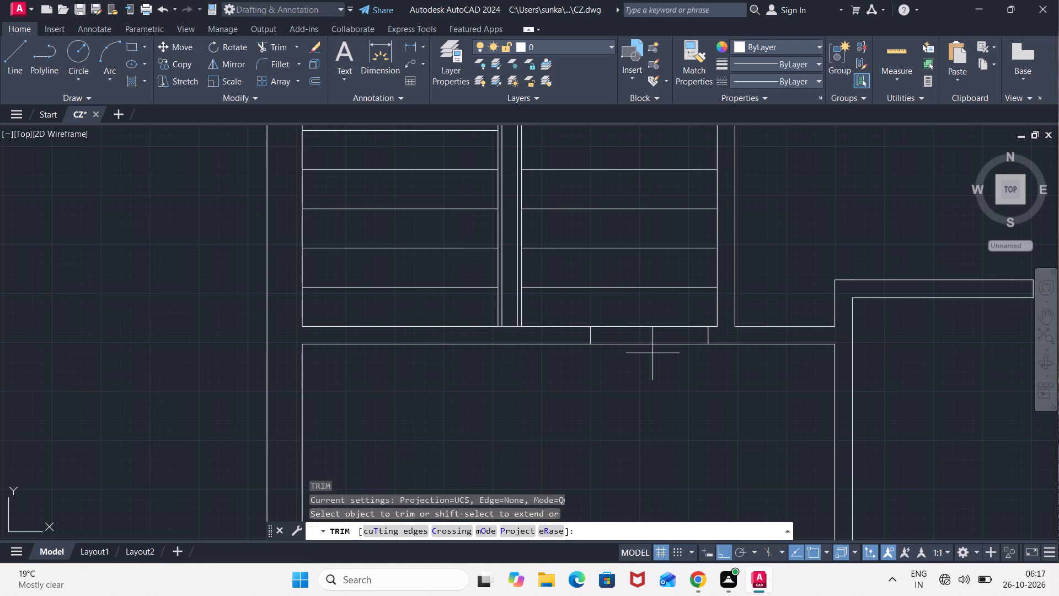
pyautogui.click(647, 321)
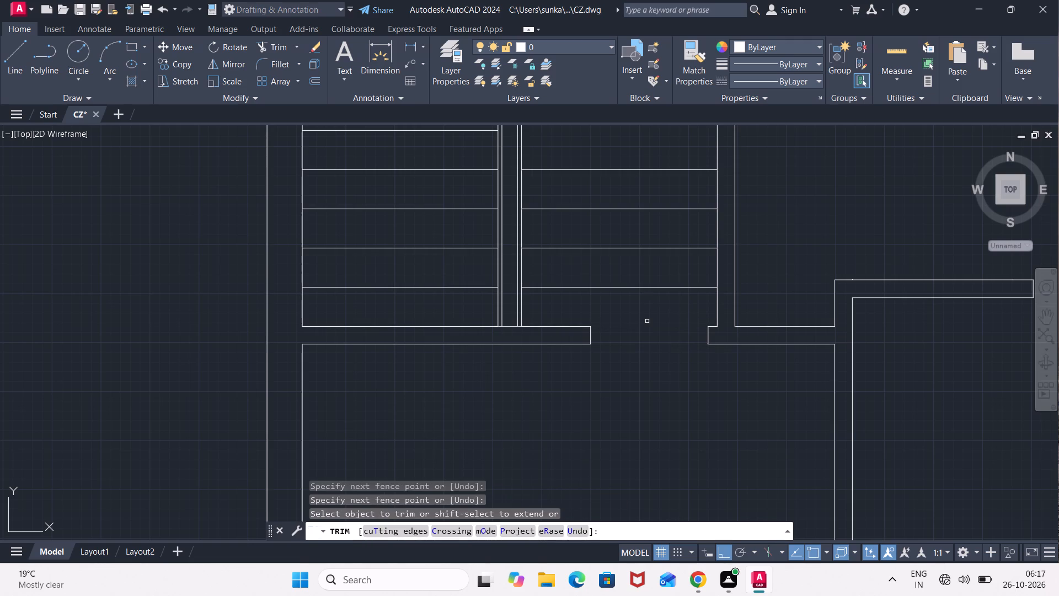
# Draw a jamb line across the partition east of the staircase, near its north end, and offset it 2'6" north.
pyautogui.press('Escape')
pyautogui.scroll(-4, 647, 321)
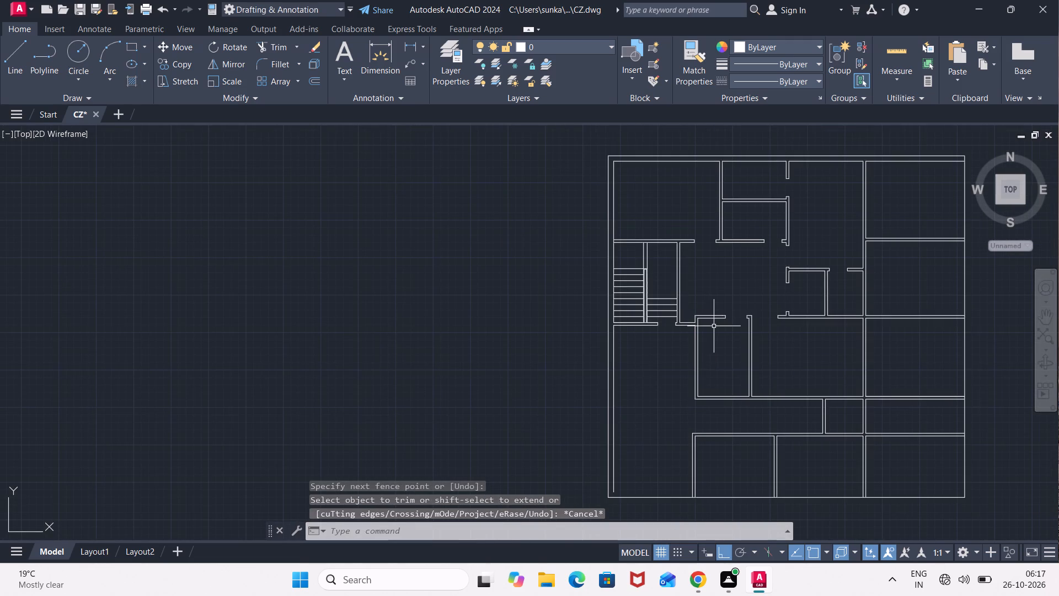
pyautogui.moveTo(804, 339); pyautogui.dragTo(735, 326, button='middle')
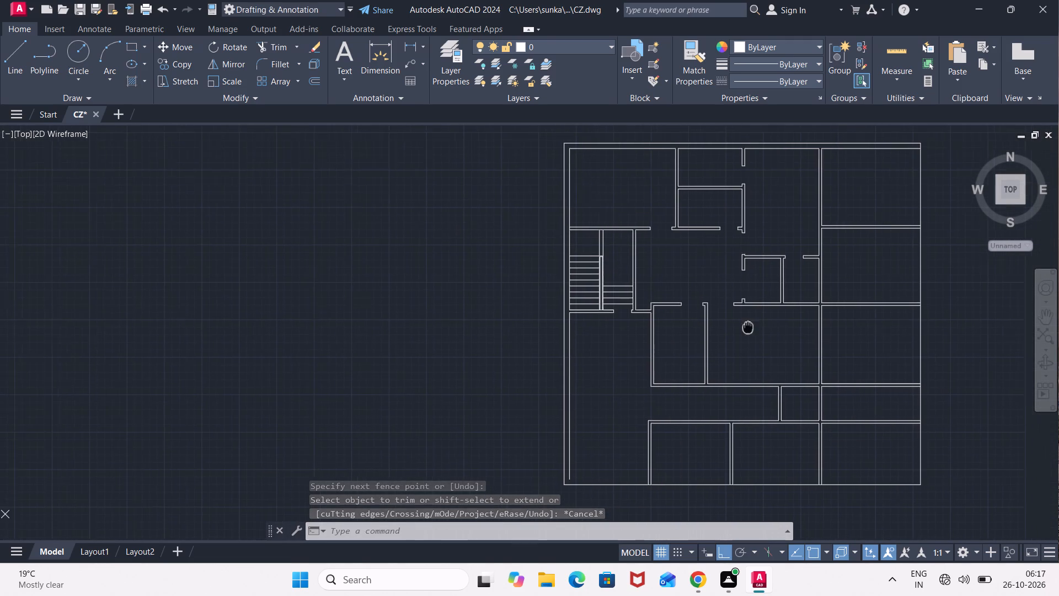
pyautogui.moveTo(735, 326); pyautogui.dragTo(673, 346, button='middle')
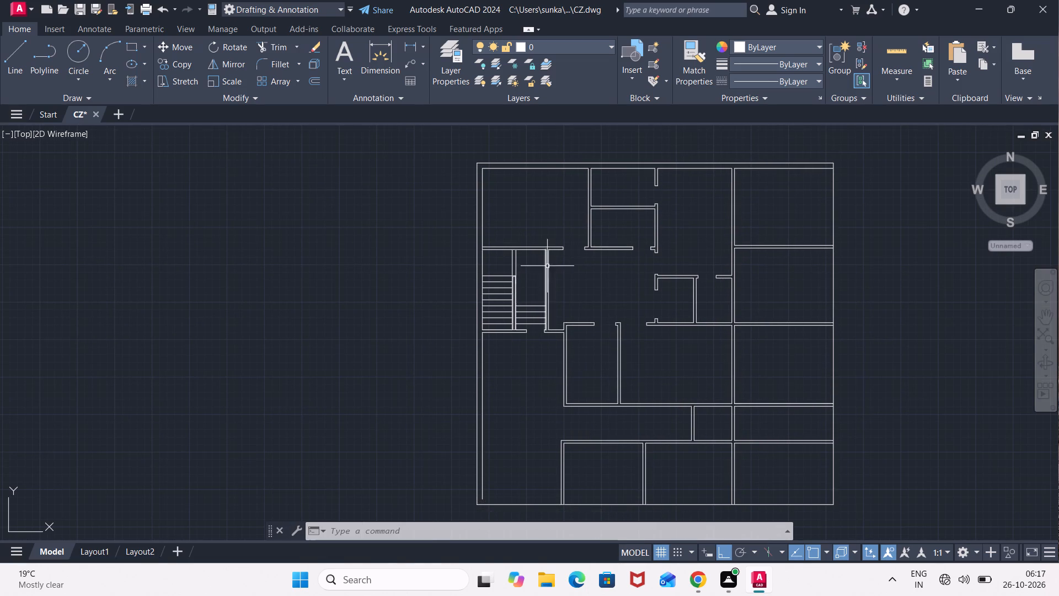
pyautogui.scroll(3, 547, 266)
pyautogui.press('l')
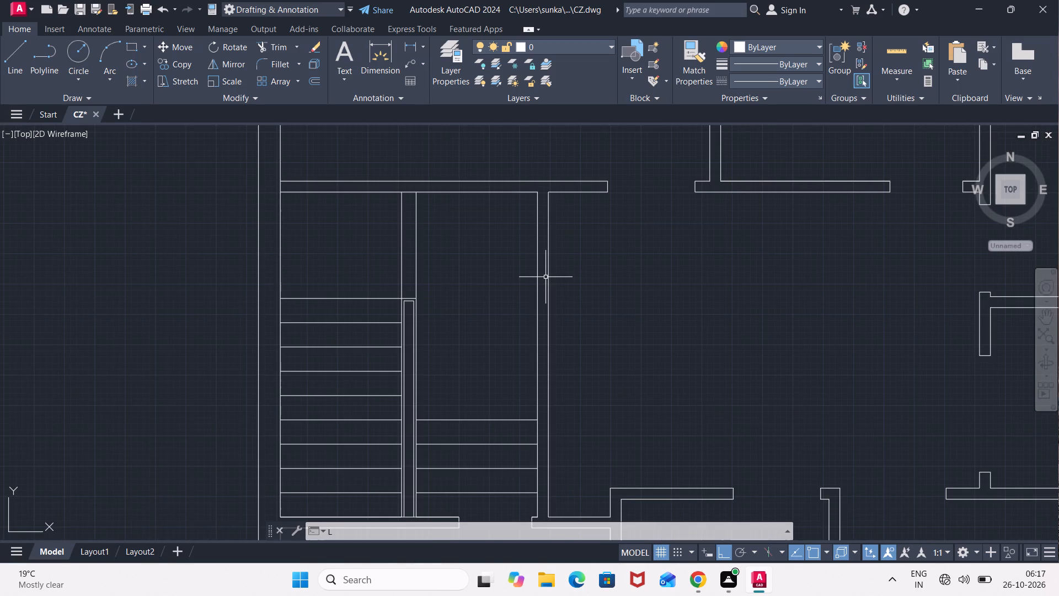
pyautogui.press('Return')
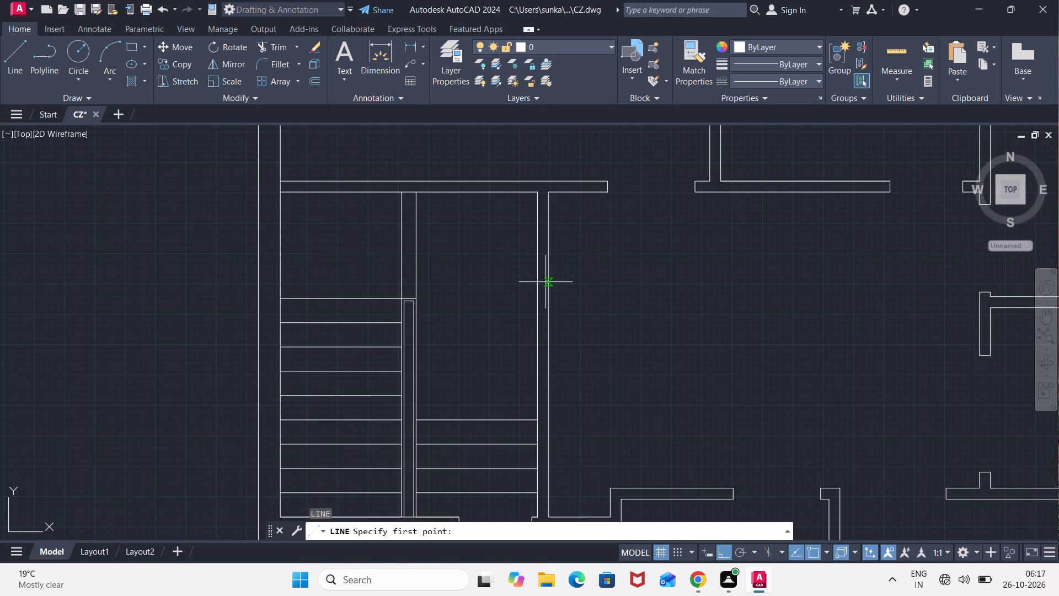
pyautogui.click(545, 285)
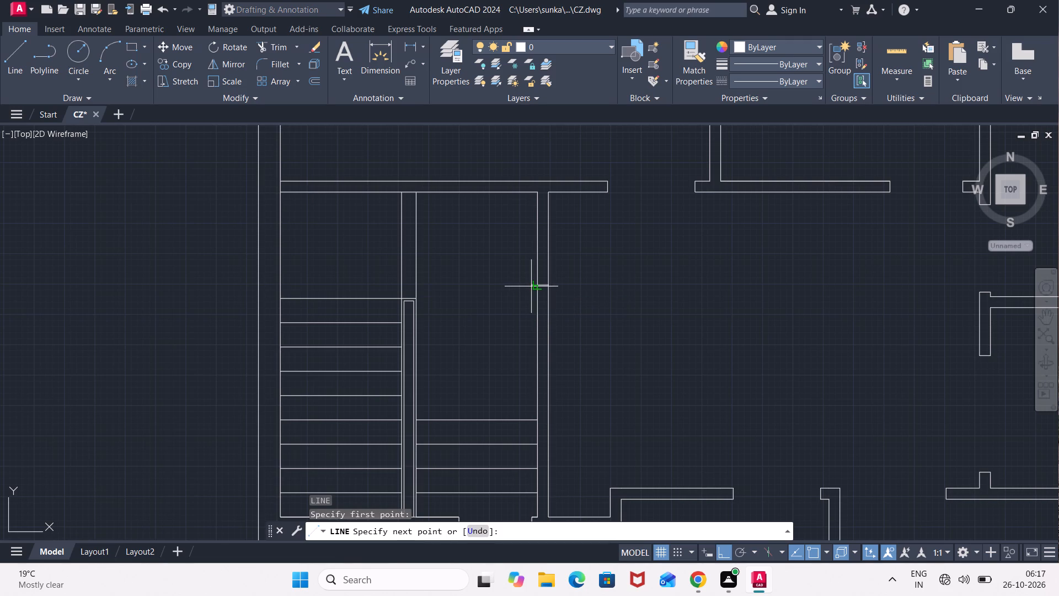
pyautogui.click(531, 286)
pyautogui.press('Escape')
pyautogui.press('o')
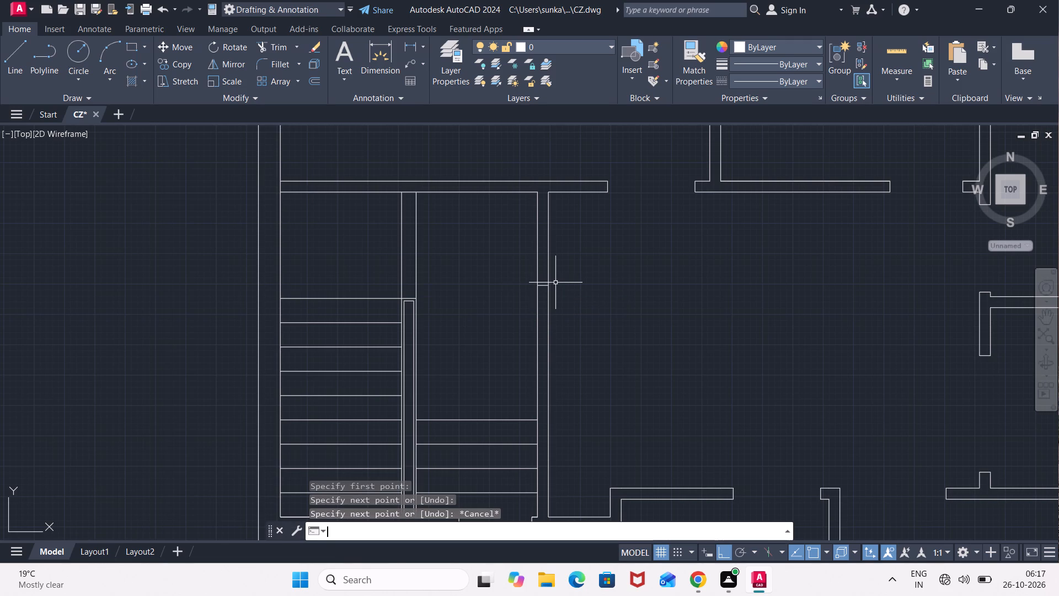
pyautogui.press('Return')
pyautogui.press('Return')
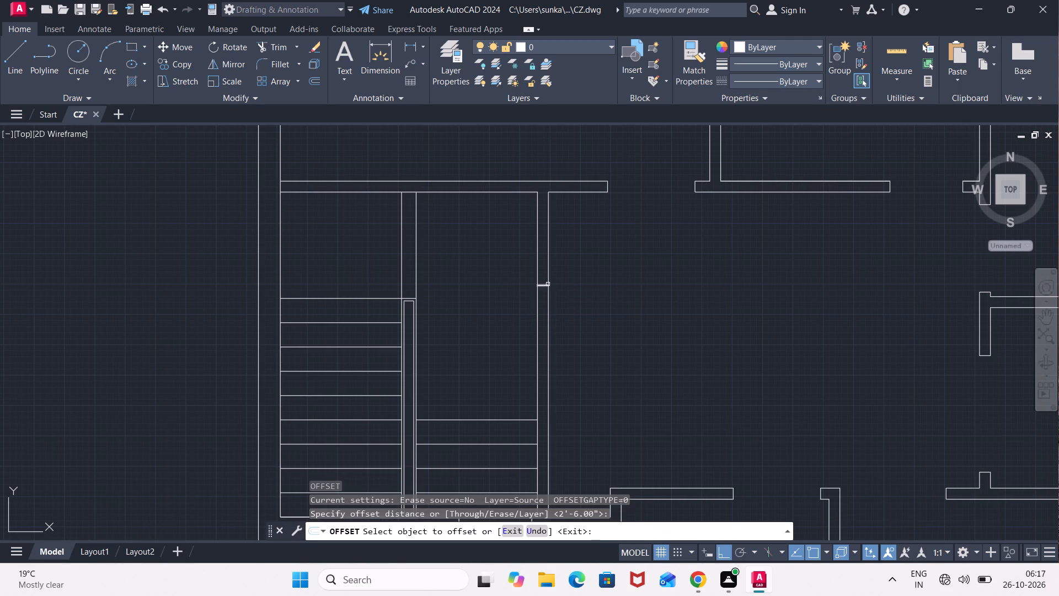
pyautogui.click(545, 284)
pyautogui.click(547, 265)
pyautogui.press('Escape')
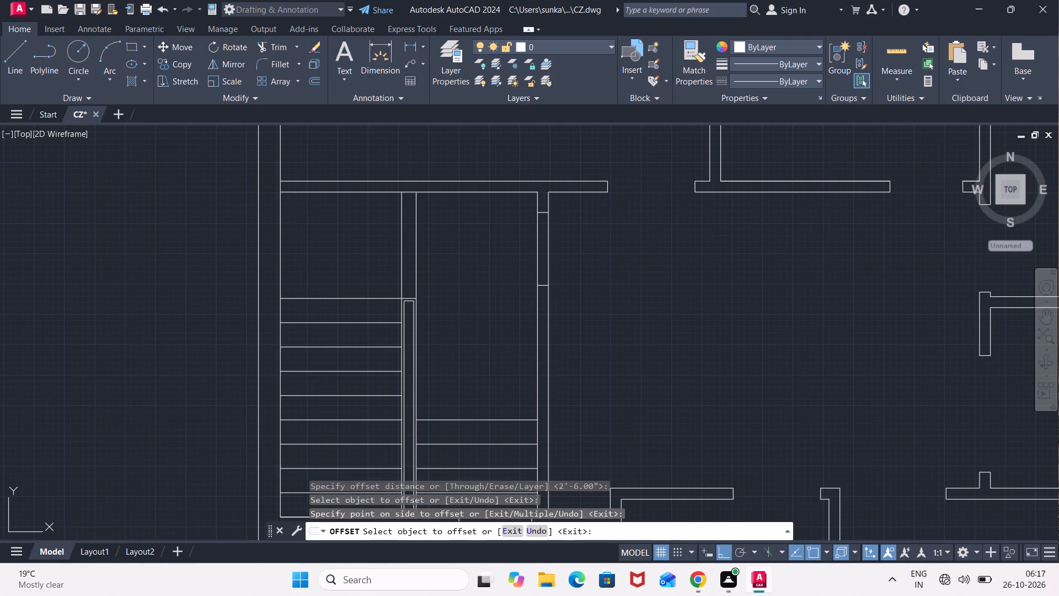
# Trim both partition lines between the jambs to clear the 2'6" opening east of the staircase.
pyautogui.write('TR')
pyautogui.press('Return')
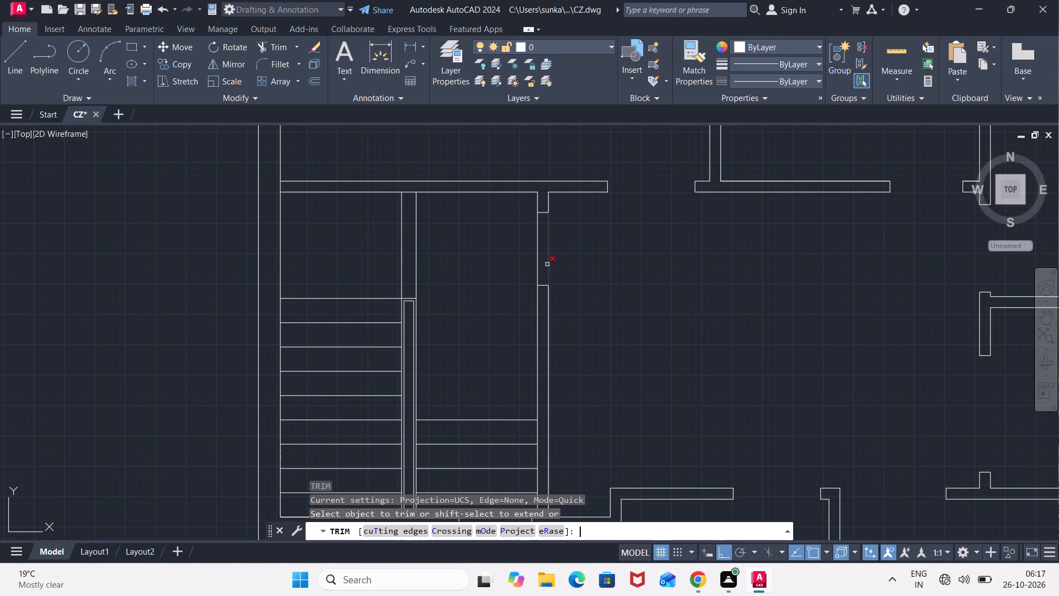
pyautogui.click(550, 254)
pyautogui.click(538, 258)
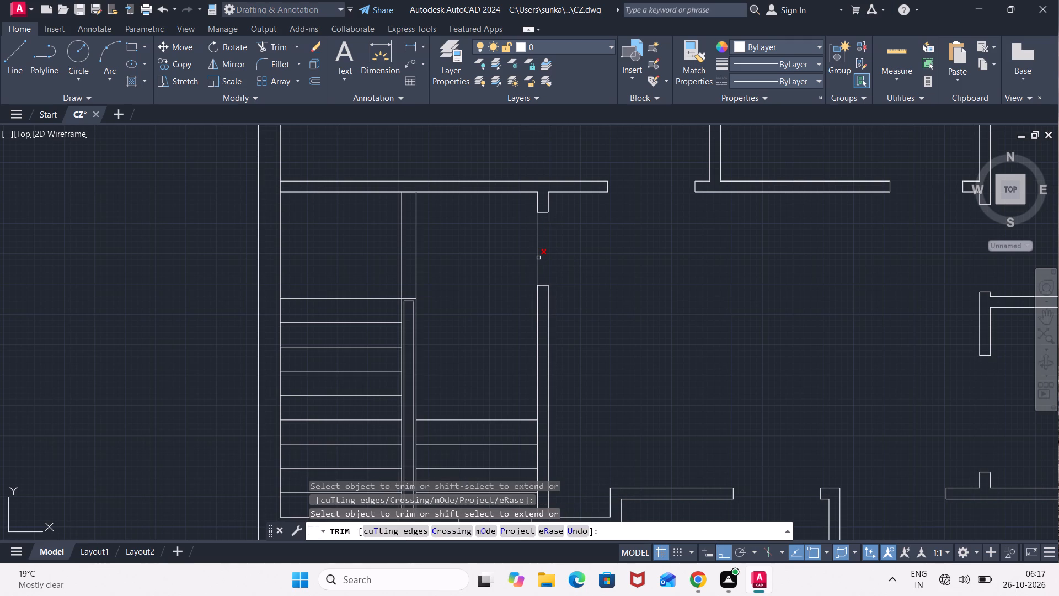
pyautogui.scroll(-2, 606, 294)
pyautogui.moveTo(685, 318); pyautogui.dragTo(632, 297, button='middle')
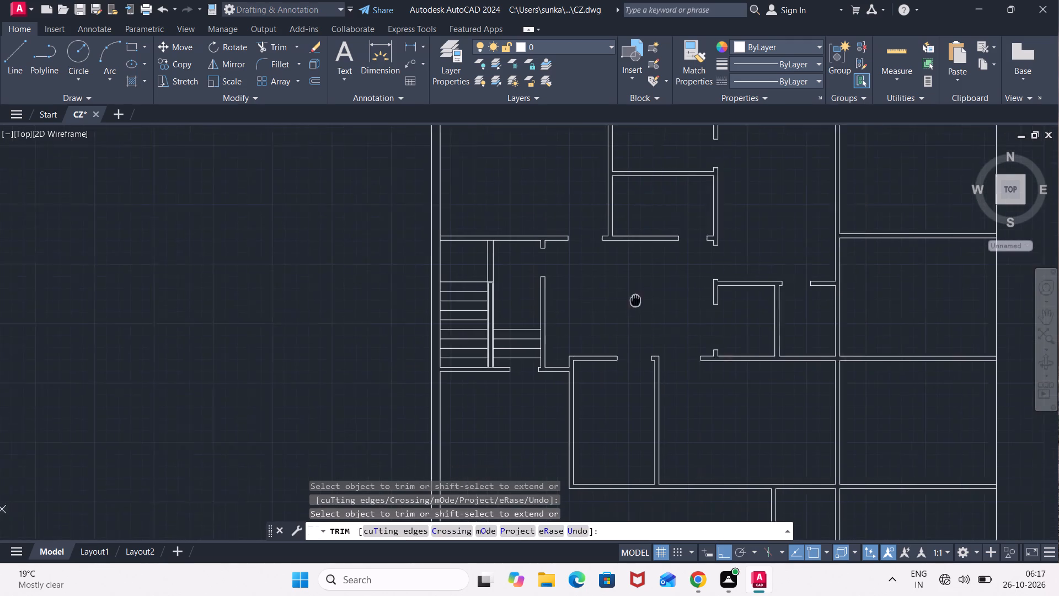
pyautogui.moveTo(632, 297); pyautogui.dragTo(553, 227, button='middle')
pyautogui.press('Escape')
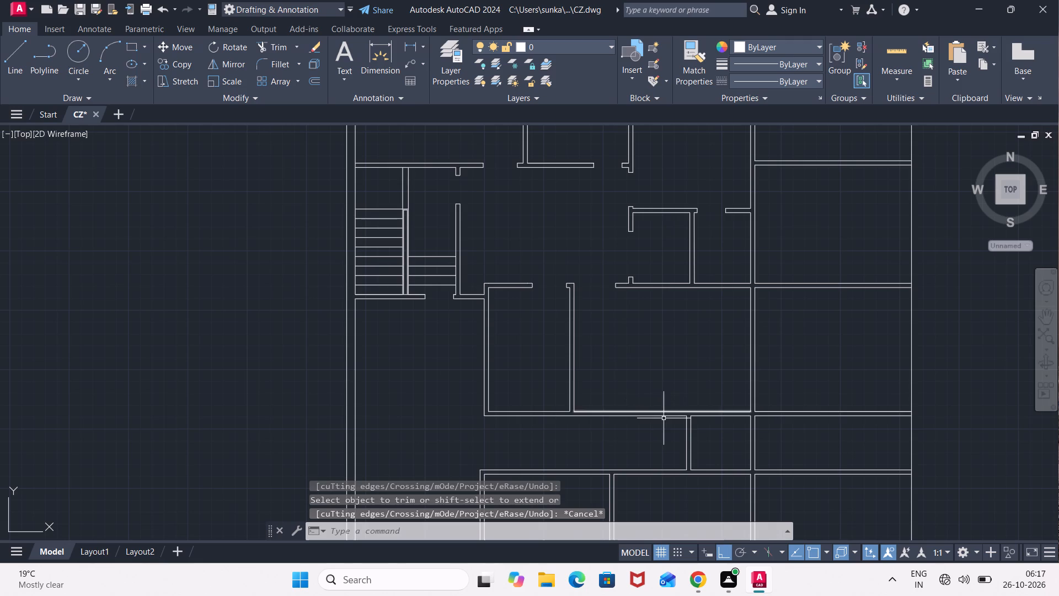
# Draw a jamb line across the east partition of the small room at the east end of the southern corridor.
pyautogui.moveTo(718, 456); pyautogui.dragTo(649, 380, button='middle')
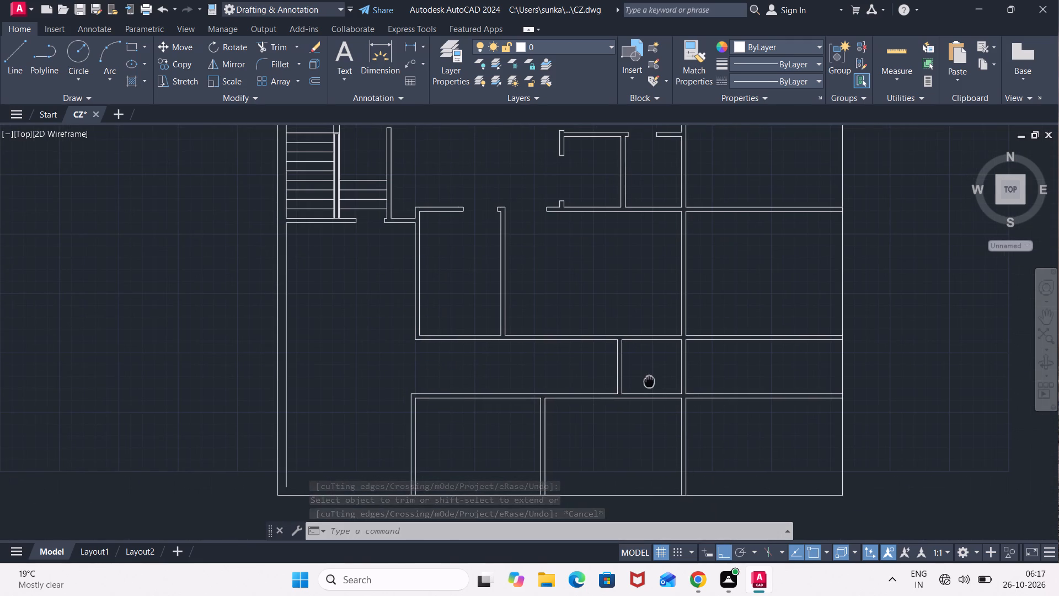
pyautogui.scroll(2, 688, 375)
pyautogui.press('l')
pyautogui.press('Return')
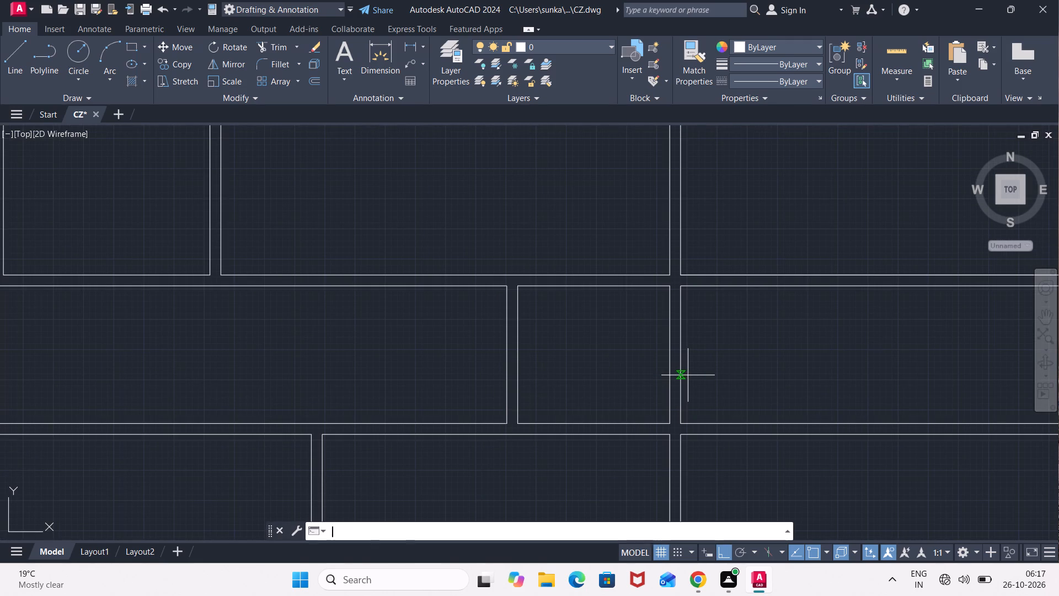
pyautogui.click(681, 337)
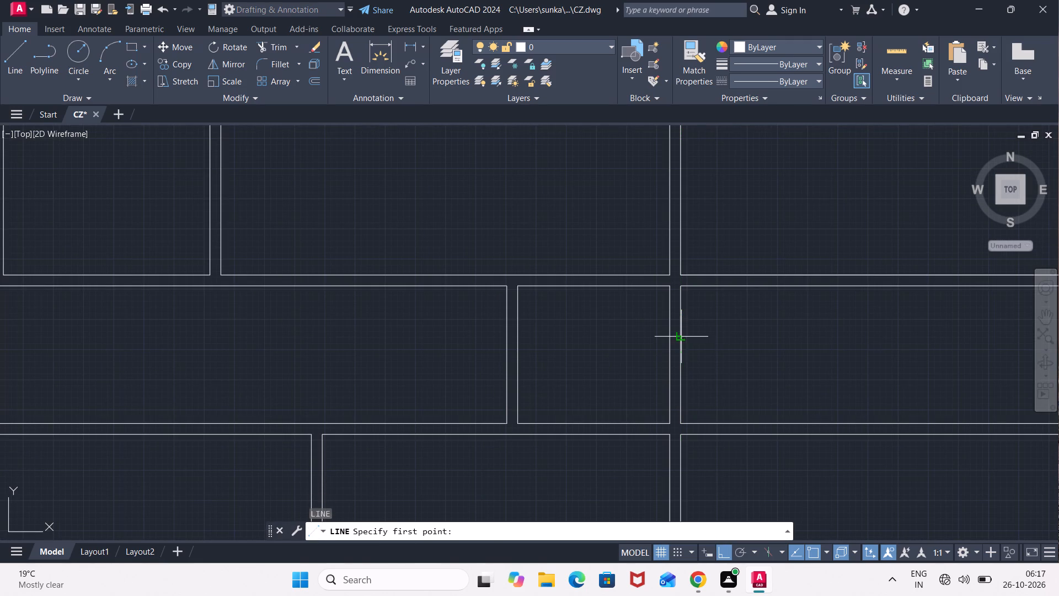
pyautogui.click(668, 337)
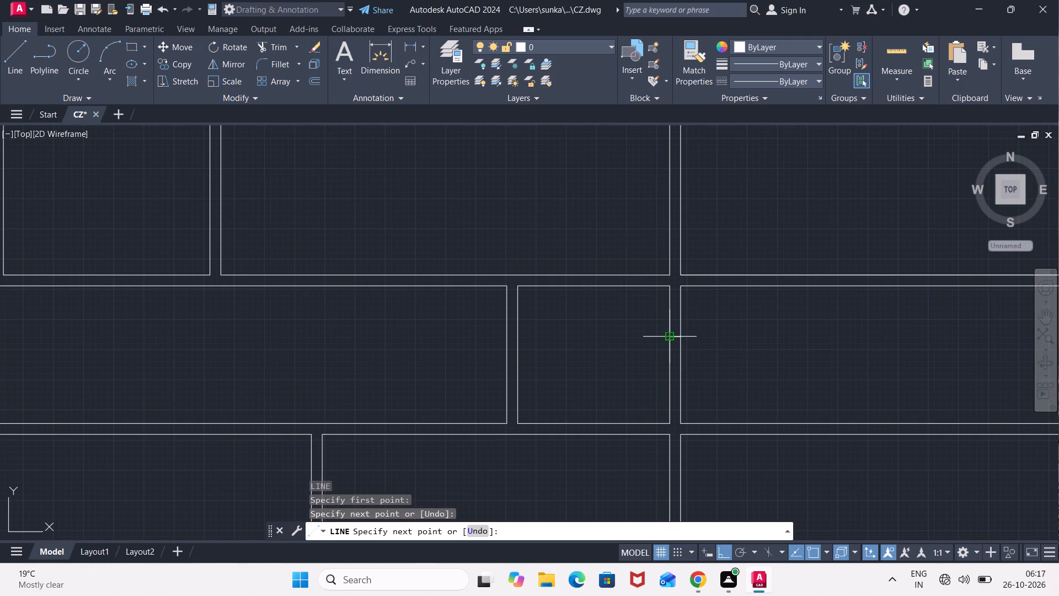
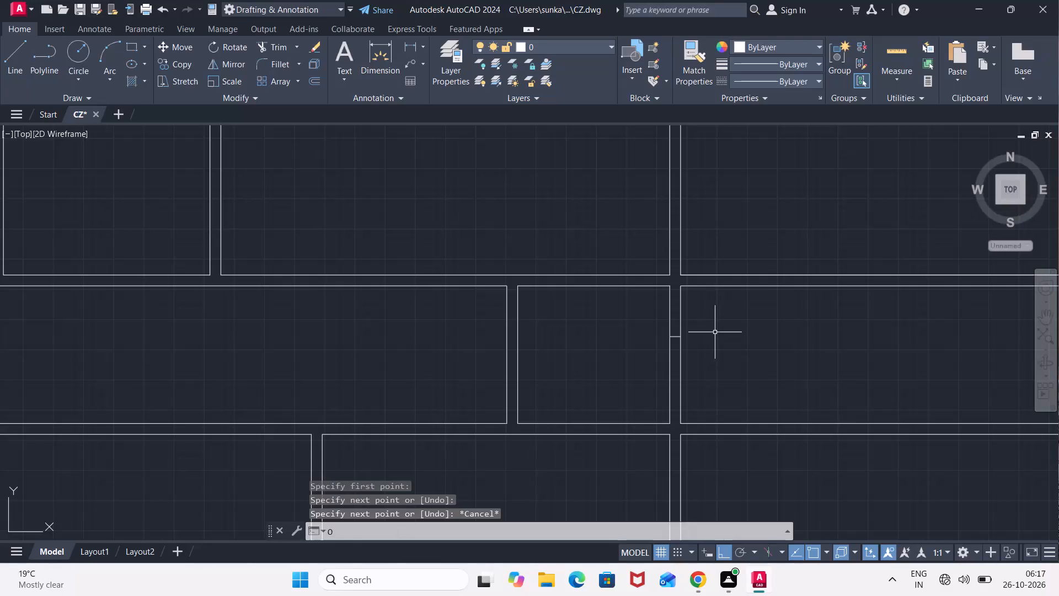
# Offset the jamb line in the small room's east partition 2'6" to the south.
pyautogui.press('Return')
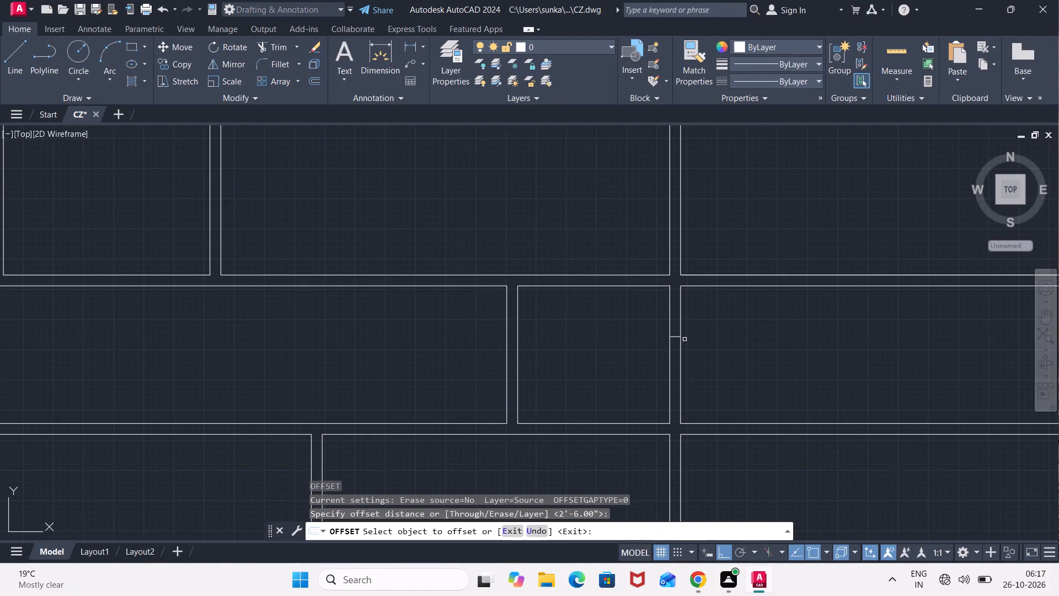
pyautogui.click(678, 336)
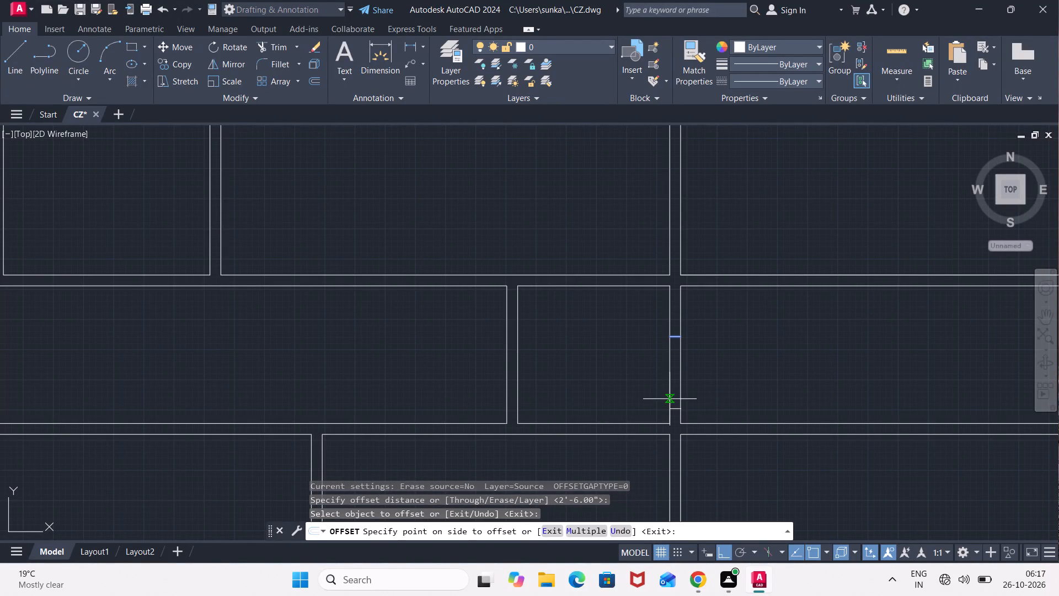
pyautogui.click(670, 399)
pyautogui.press('Escape')
# Trim both partition lines between the jambs to clear the 2'6" opening east of the small corridor room.
pyautogui.write('TR')
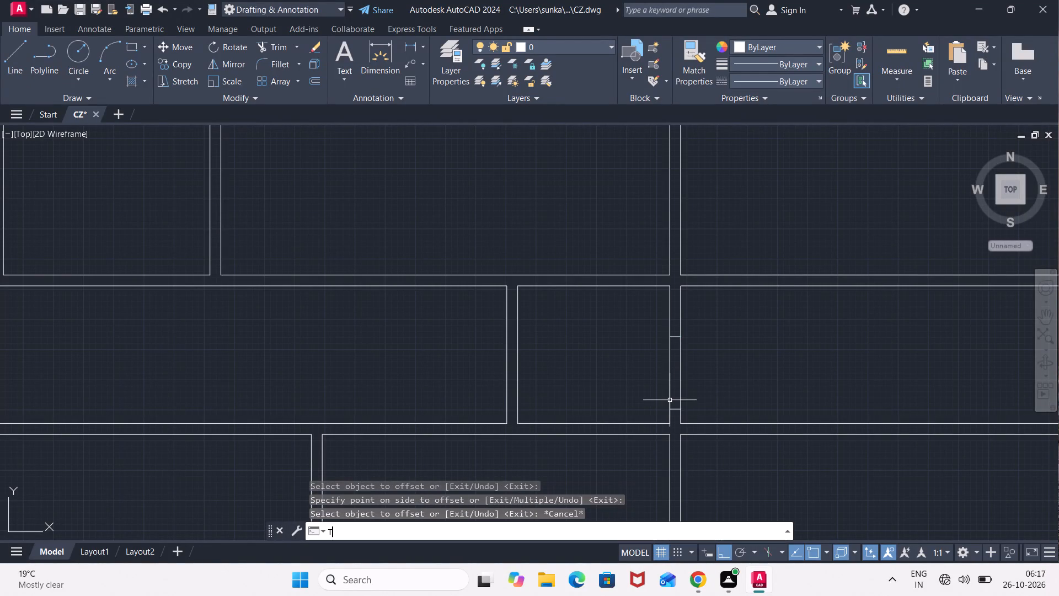
pyautogui.press('Return')
pyautogui.click(685, 377)
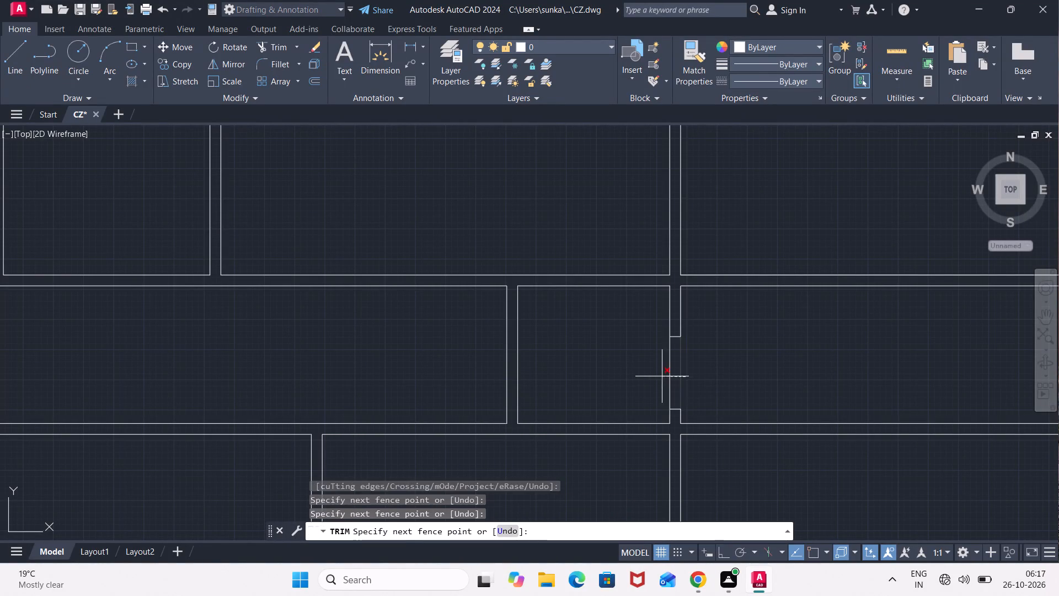
pyautogui.click(655, 376)
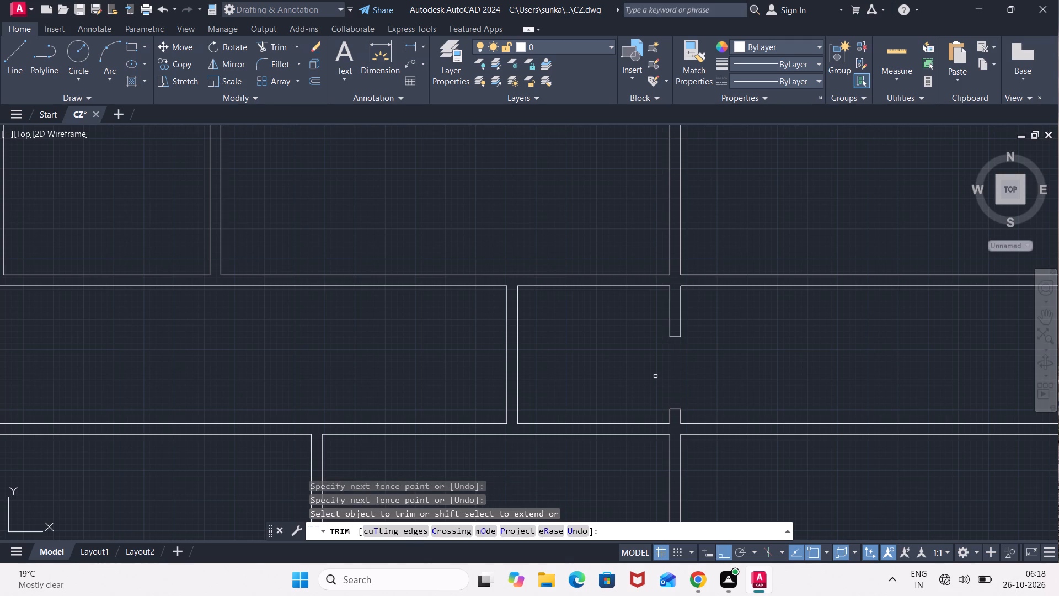
pyautogui.scroll(-3, 669, 373)
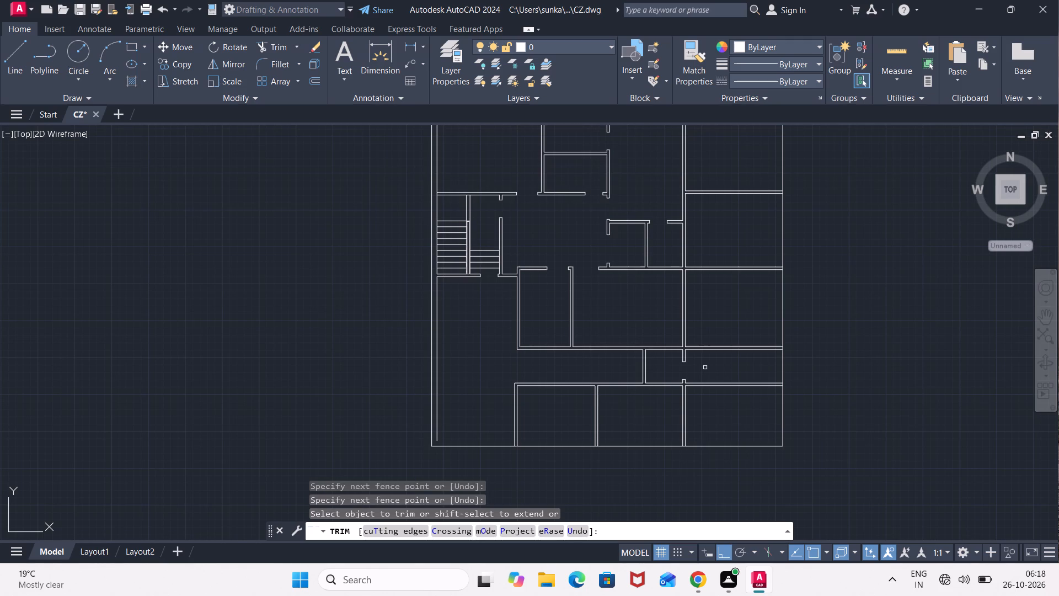
pyautogui.scroll(-1, 705, 368)
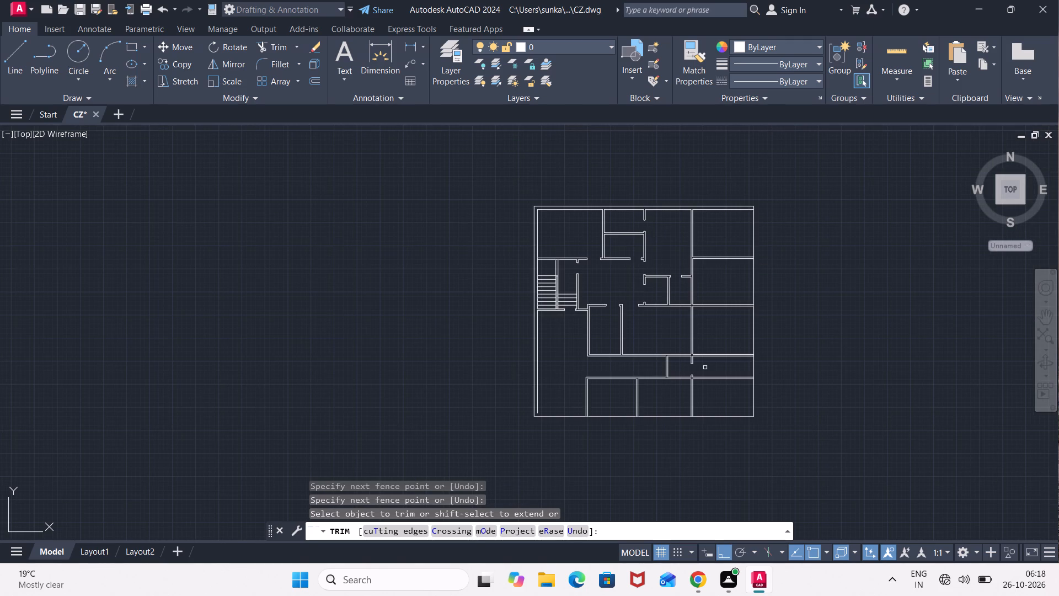
pyautogui.scroll(1, 664, 356)
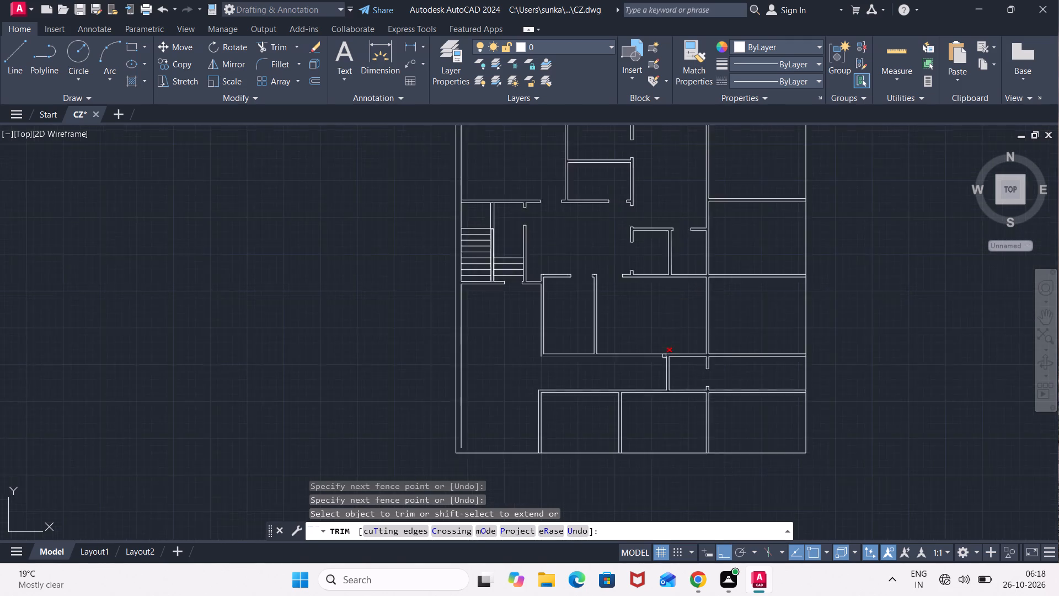
pyautogui.scroll(1, 664, 356)
pyautogui.press('Escape')
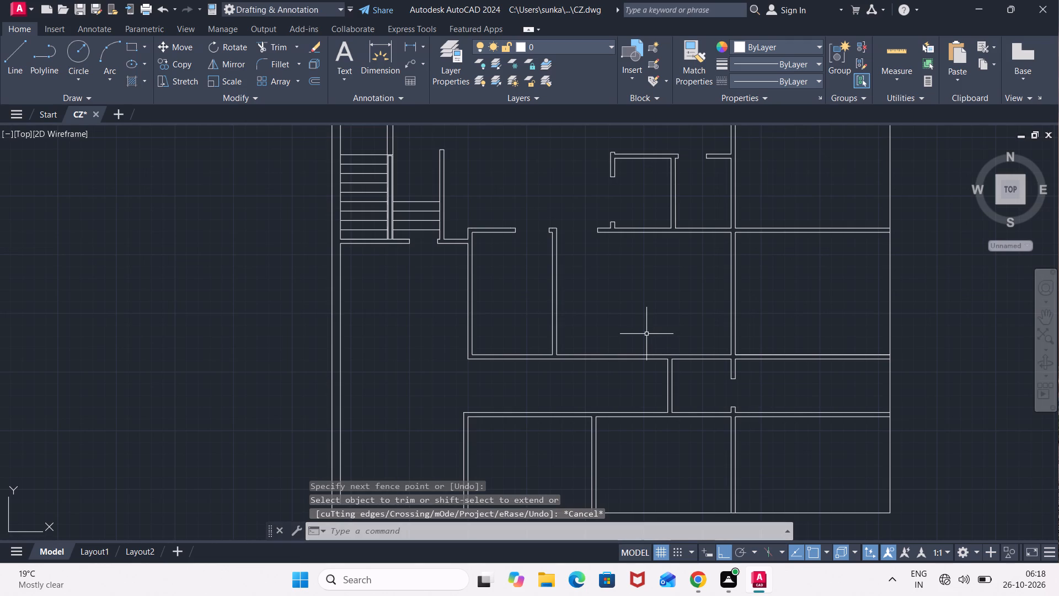
# Draw an L-shaped line in the narrow room southeast of the staircase, running south from its north wall, east to its east partition.
pyautogui.press('l')
pyautogui.press('Return')
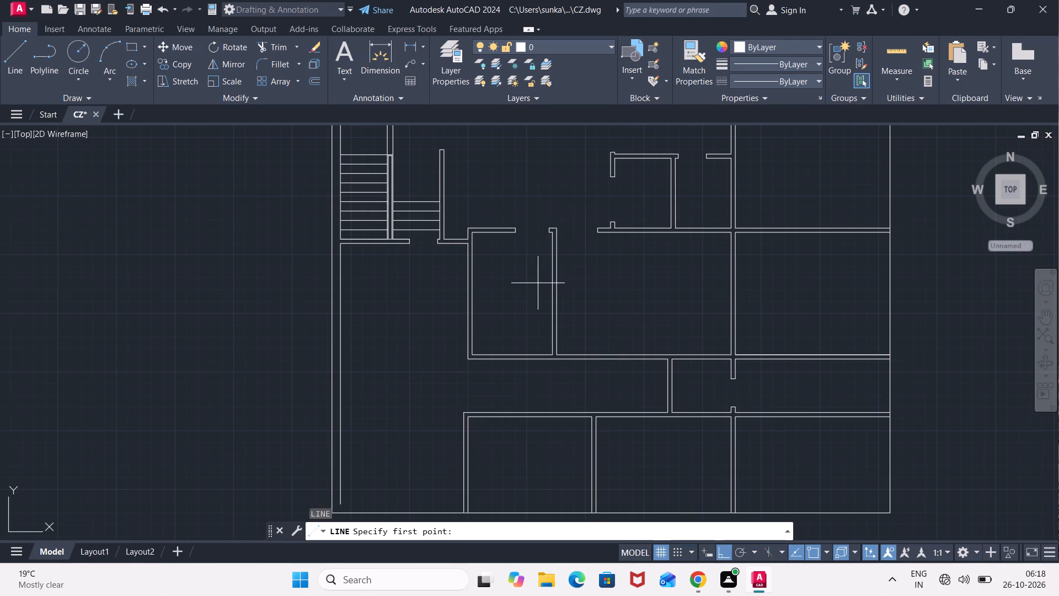
pyautogui.scroll(2, 512, 227)
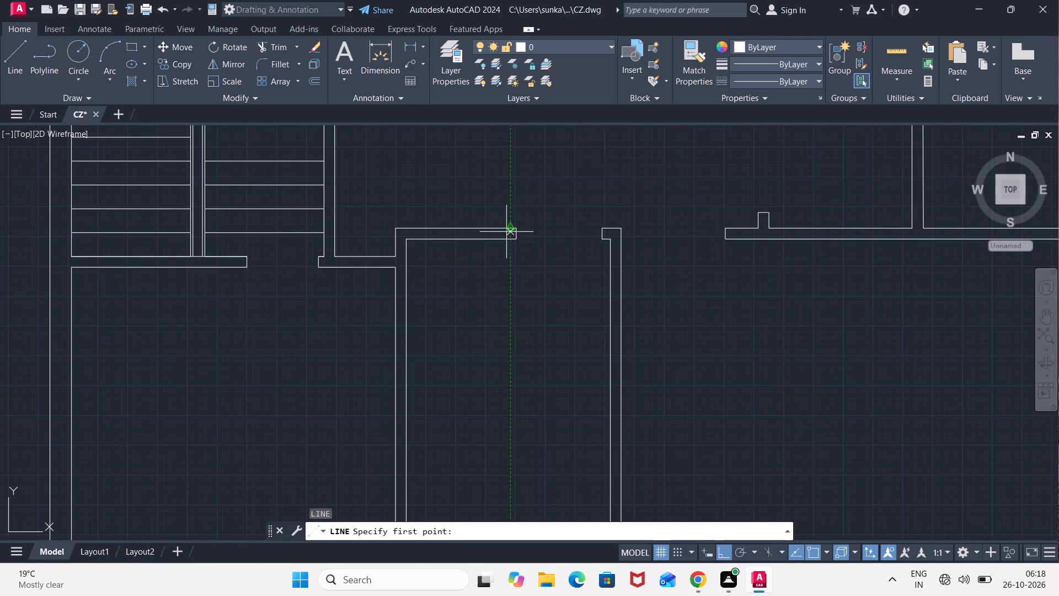
pyautogui.click(486, 242)
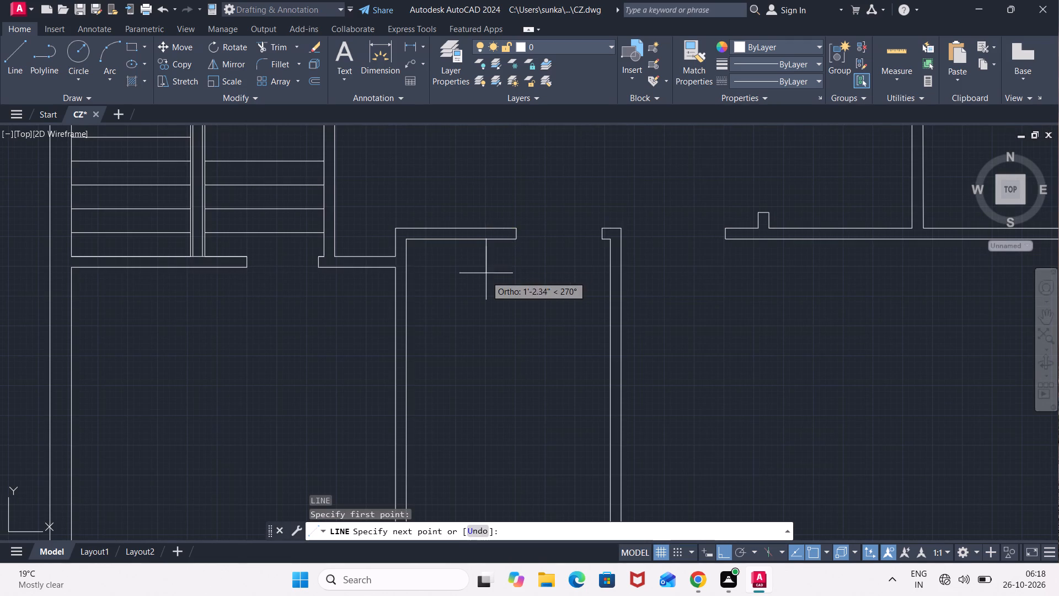
pyautogui.scroll(-2, 484, 342)
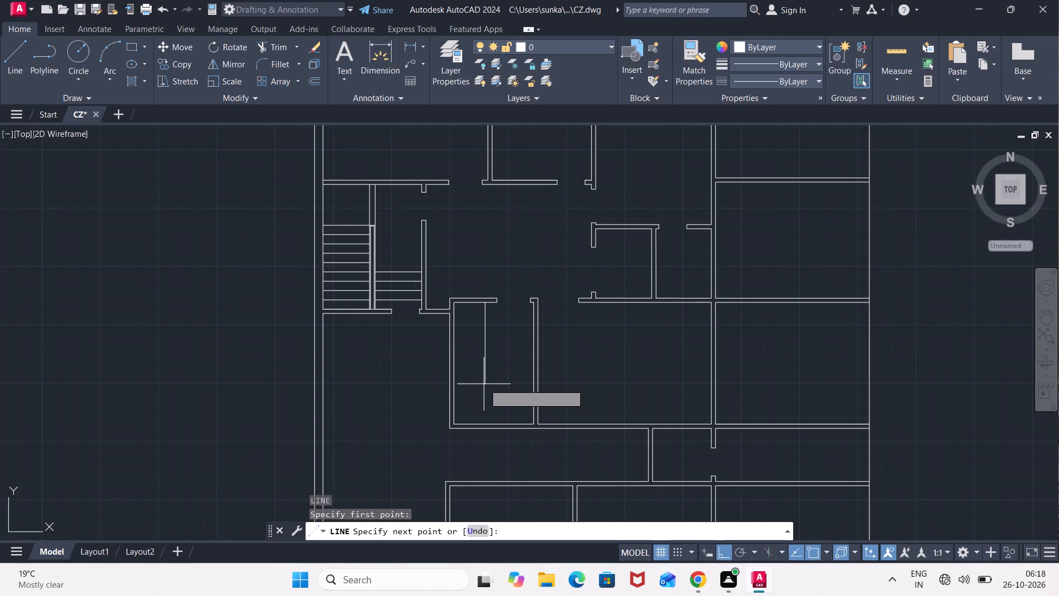
pyautogui.click(485, 400)
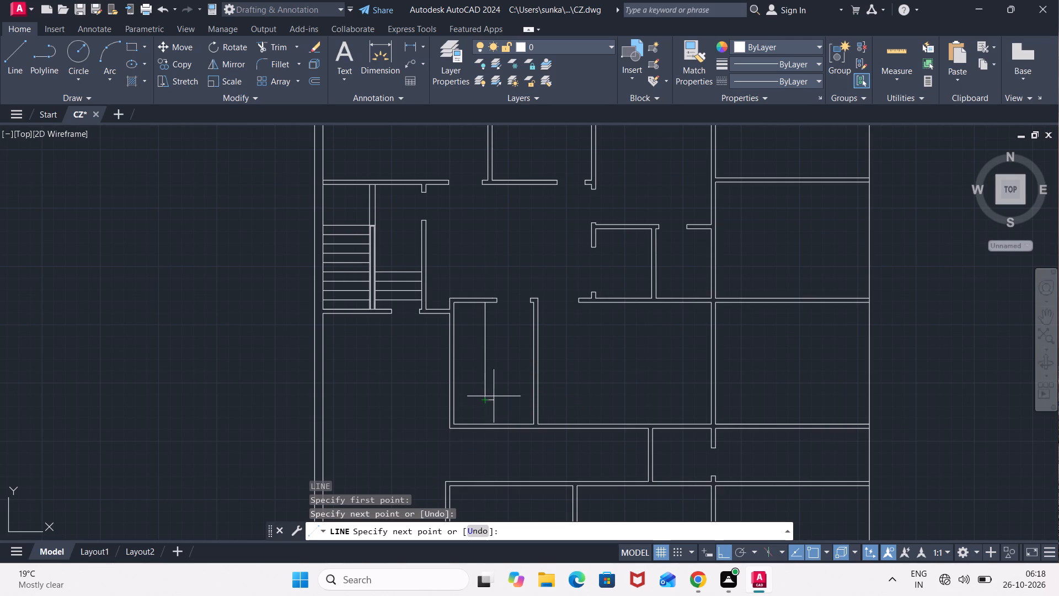
pyautogui.click(531, 397)
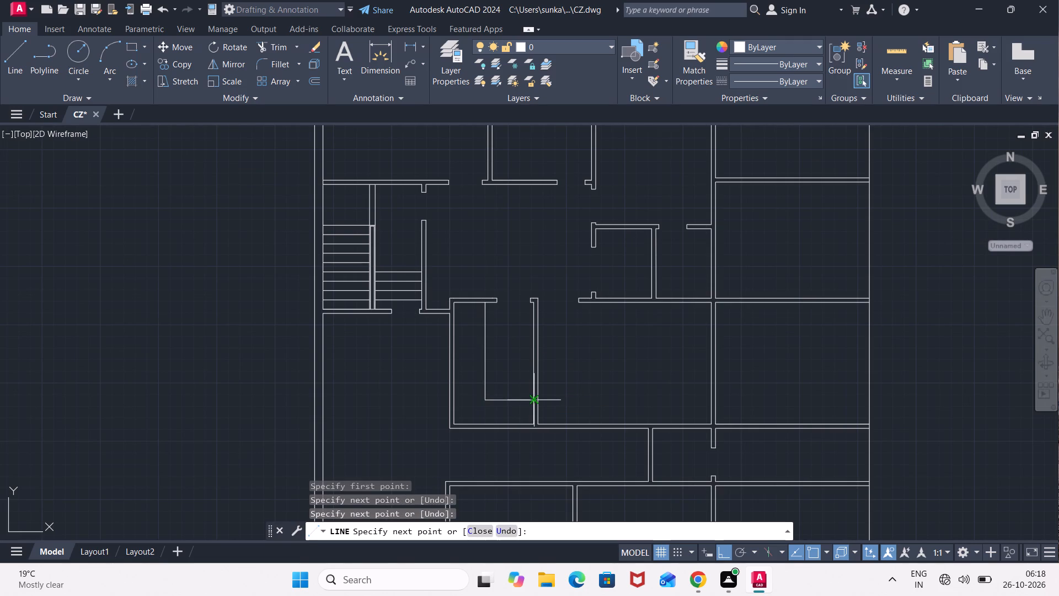
pyautogui.press('Escape')
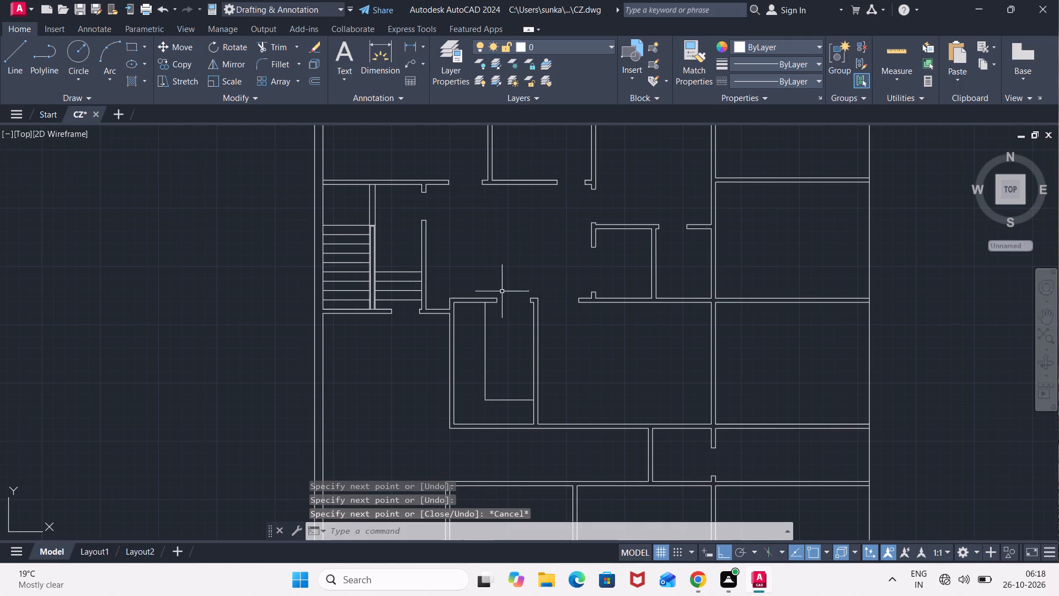
# Draw a line along the north wall face across the narrow room's door opening, from the west jamb eastward.
pyautogui.scroll(2, 502, 291)
pyautogui.press('l')
pyautogui.press('Return')
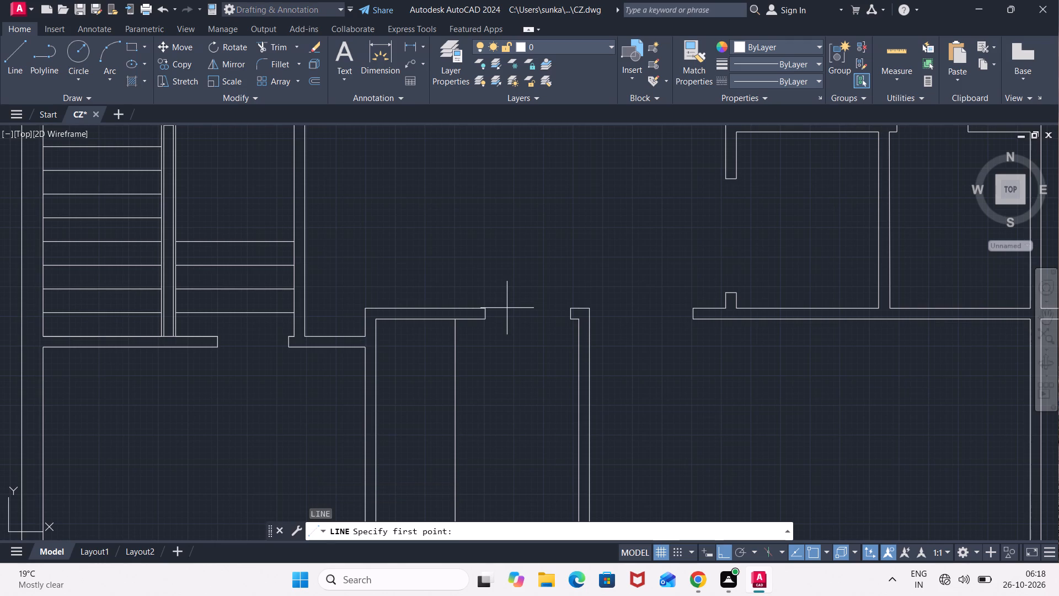
pyautogui.click(488, 308)
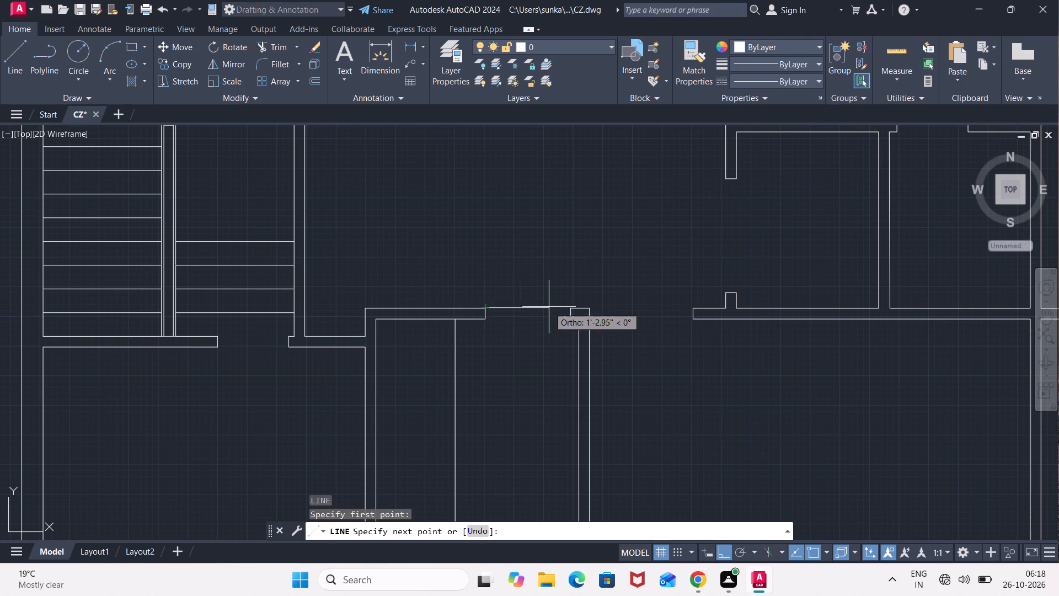
pyautogui.click(575, 308)
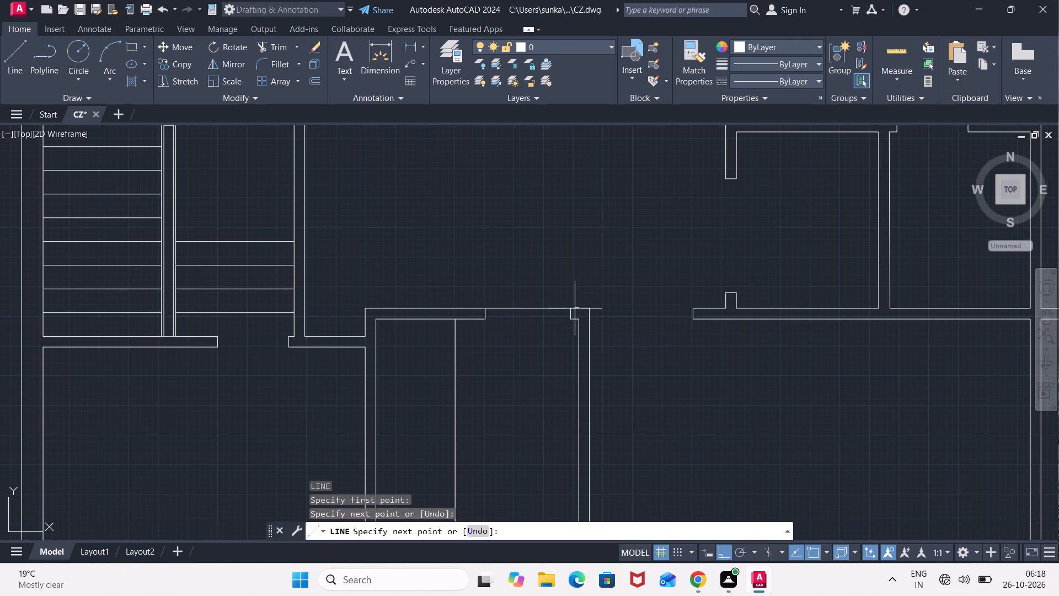
pyautogui.press('Escape')
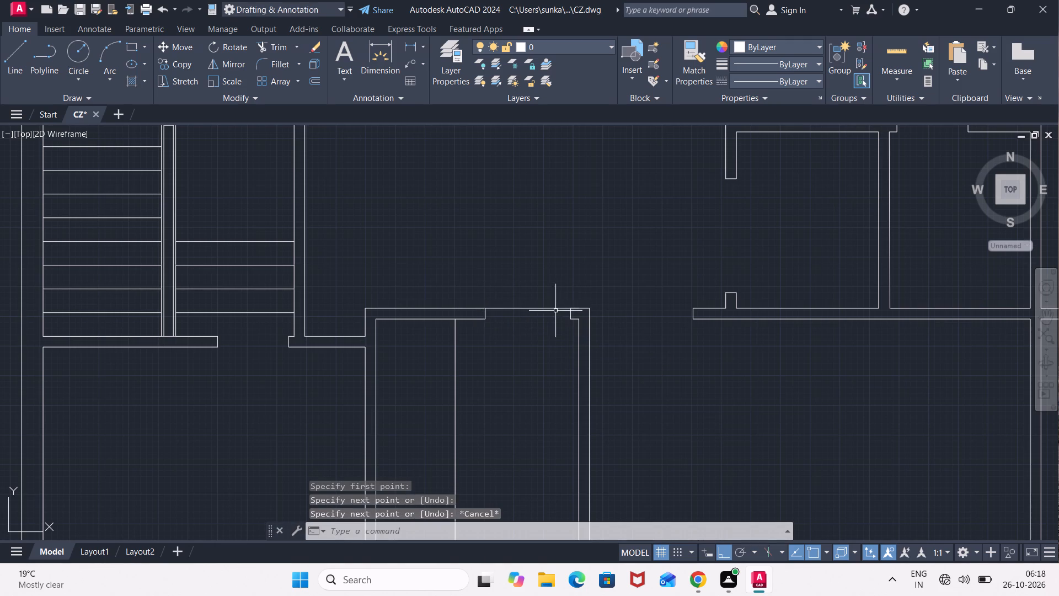
# Stretch the east end of the opening line back to the outer corner of the east jamb.
pyautogui.click(555, 308)
pyautogui.scroll(2, 564, 300)
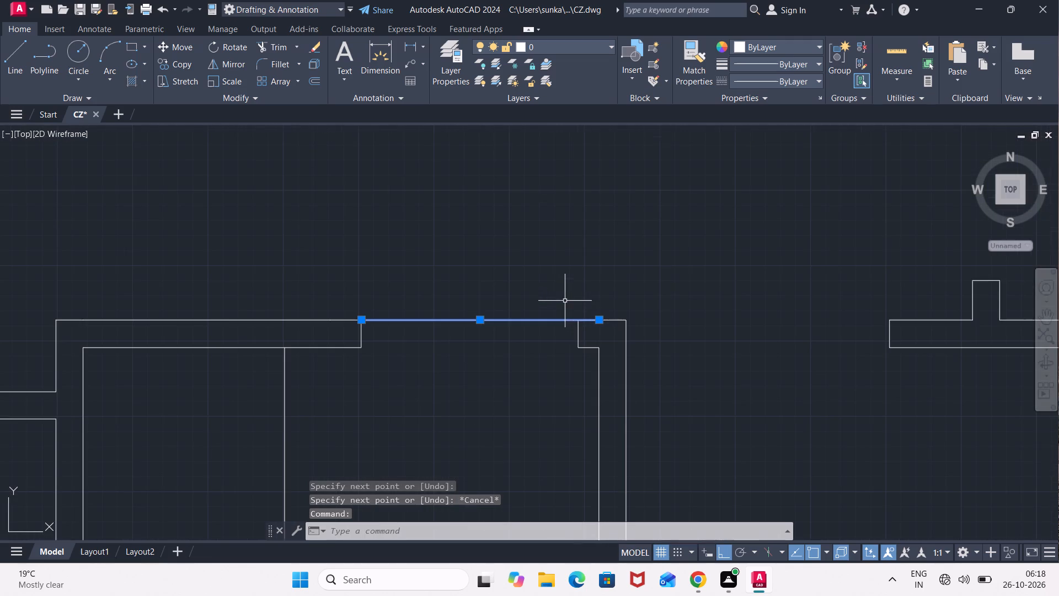
pyautogui.click(597, 323)
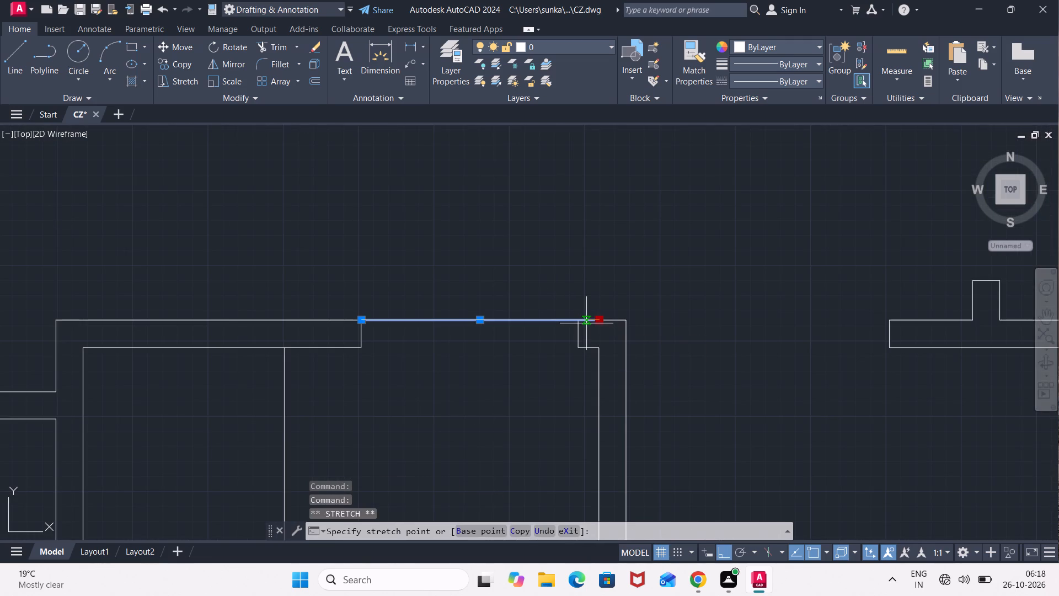
pyautogui.click(576, 321)
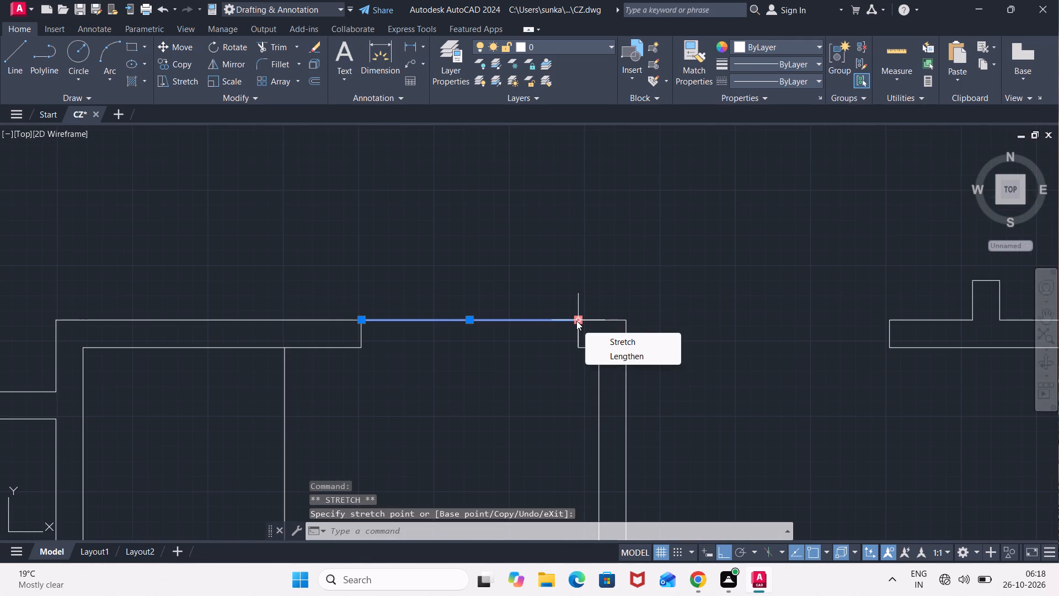
pyautogui.press('l')
pyautogui.press('Return')
pyautogui.click(576, 321)
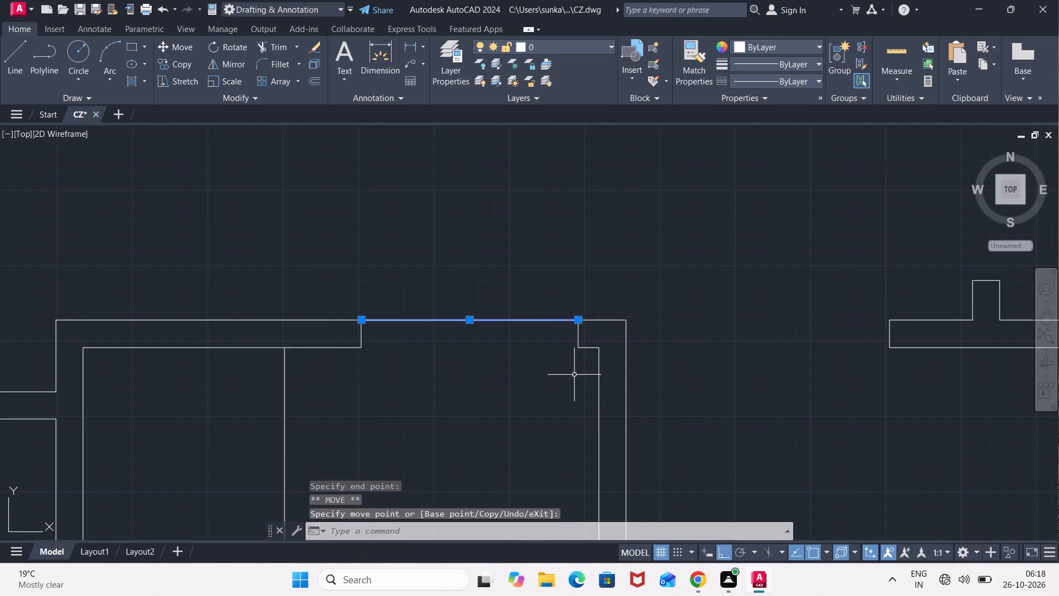
# Draw a 3' door-leaf line south from the outer corner of the narrow room's east jamb.
pyautogui.press('l')
pyautogui.press('Return')
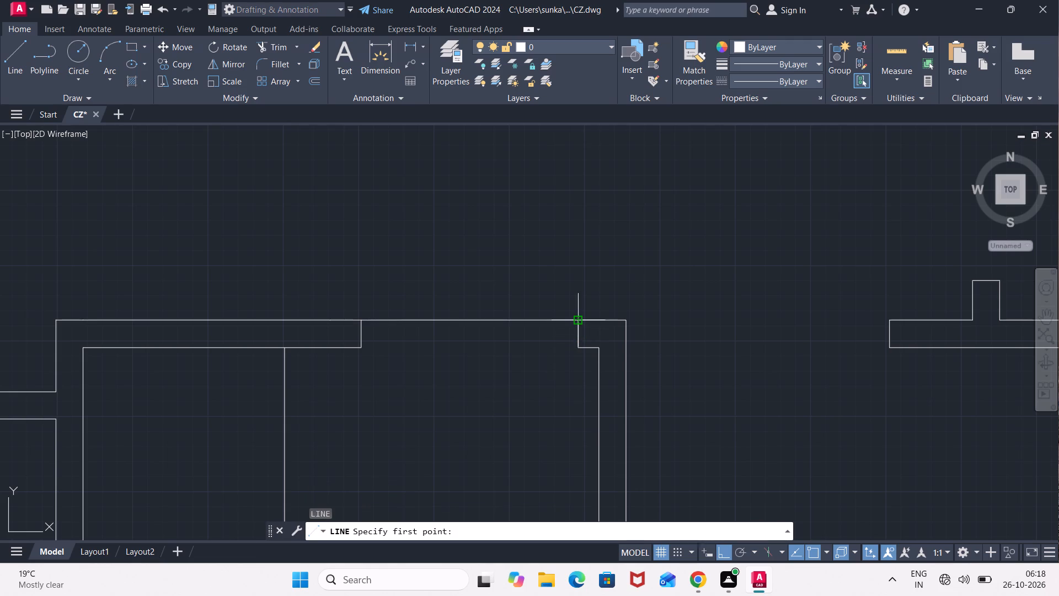
pyautogui.click(580, 320)
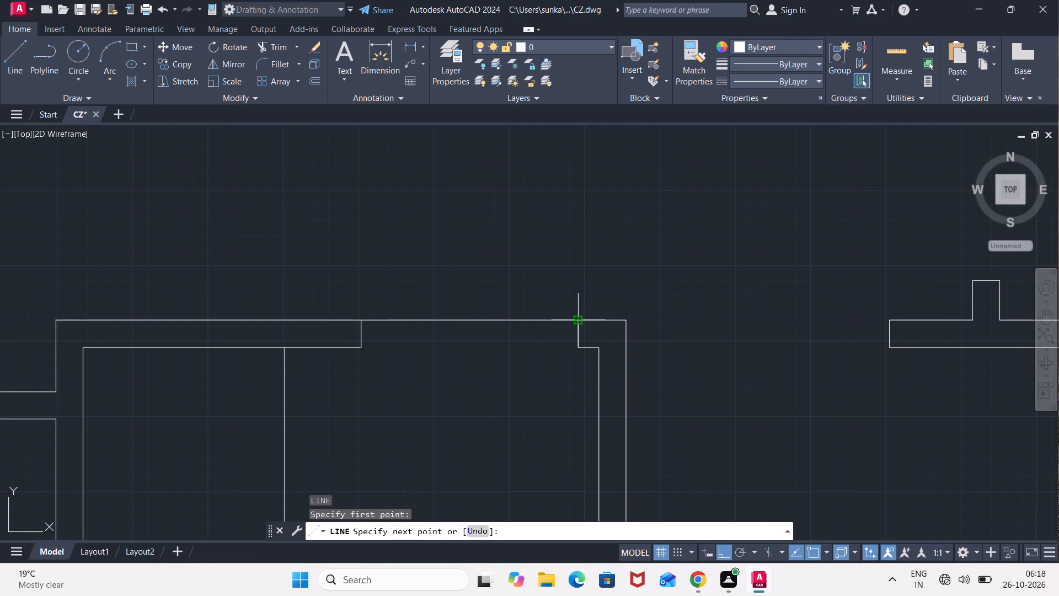
pyautogui.write("3'")
pyautogui.press('Return')
pyautogui.press('Escape')
# Offset the 3' door-leaf line 2" to the west.
pyautogui.scroll(-2, 581, 381)
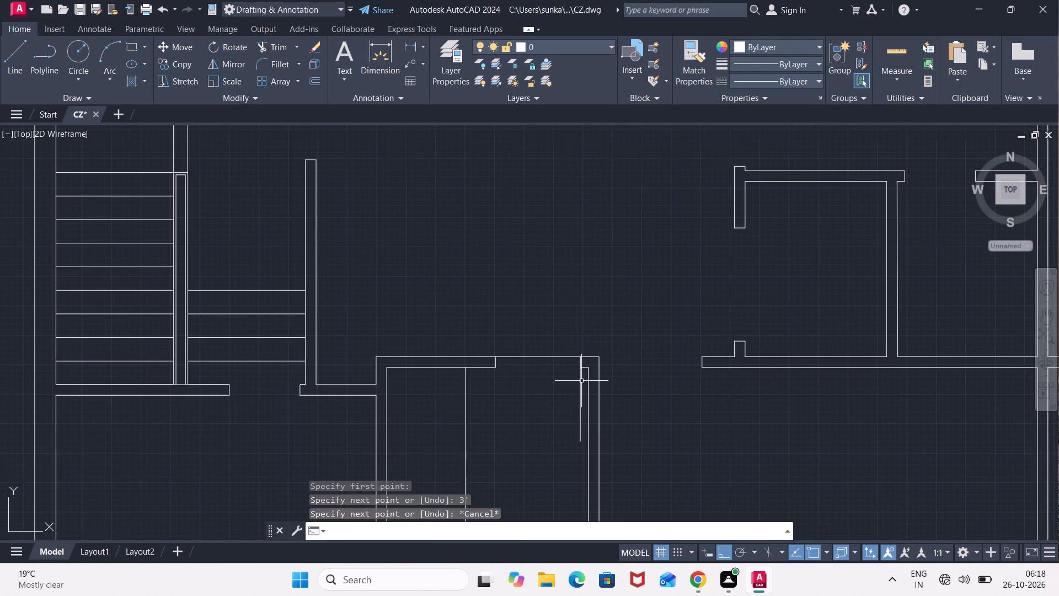
pyautogui.moveTo(581, 381); pyautogui.dragTo(586, 281, button='middle')
pyautogui.scroll(-1, 588, 304)
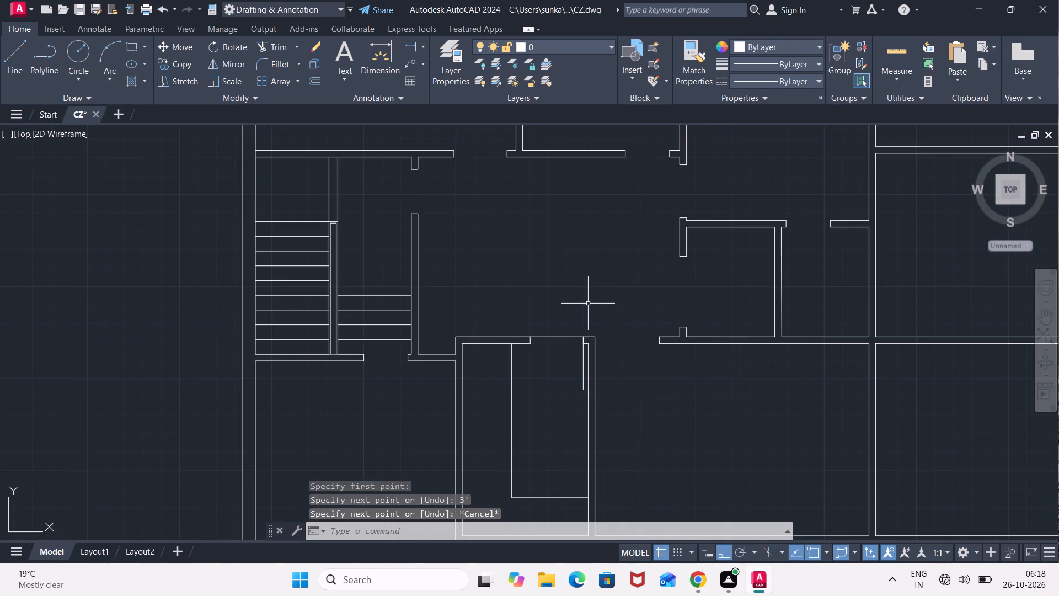
pyautogui.moveTo(589, 291); pyautogui.dragTo(528, 164, button='middle')
pyautogui.press('o')
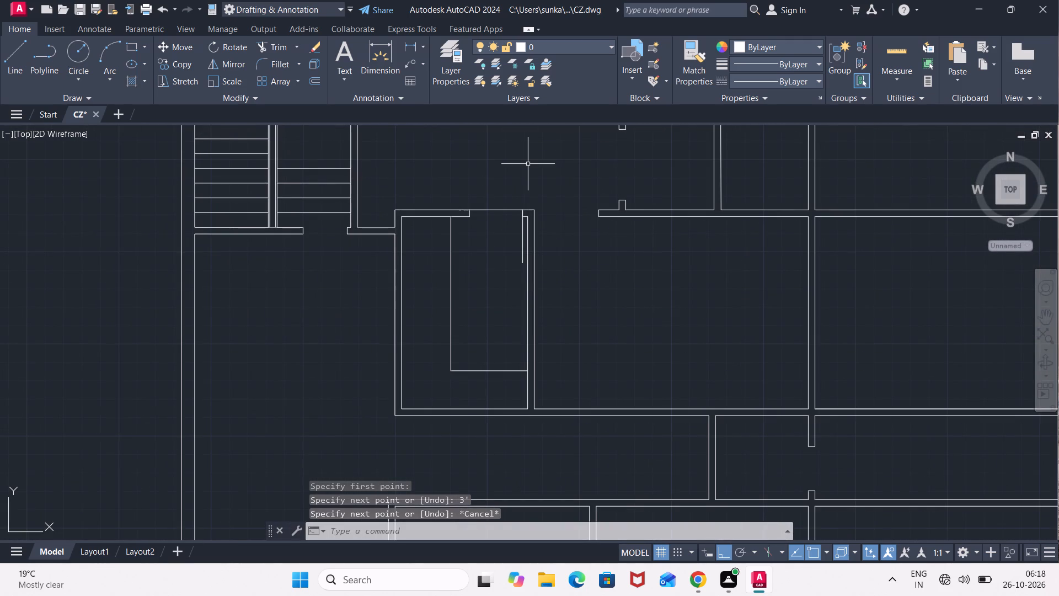
pyautogui.press('Return')
pyautogui.press('2')
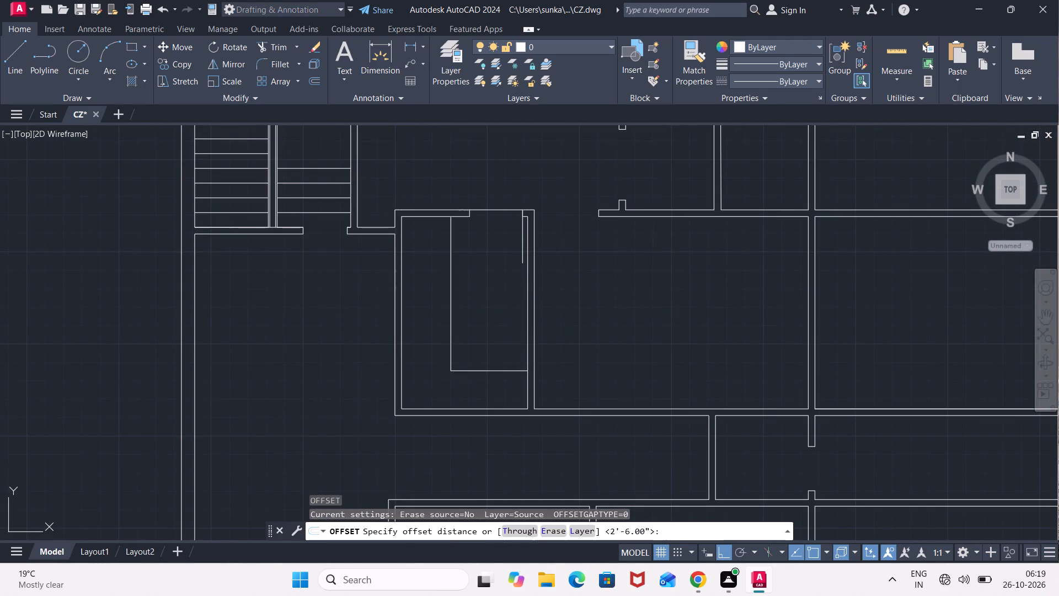
pyautogui.hotkey('shift', '"')
pyautogui.press('Return')
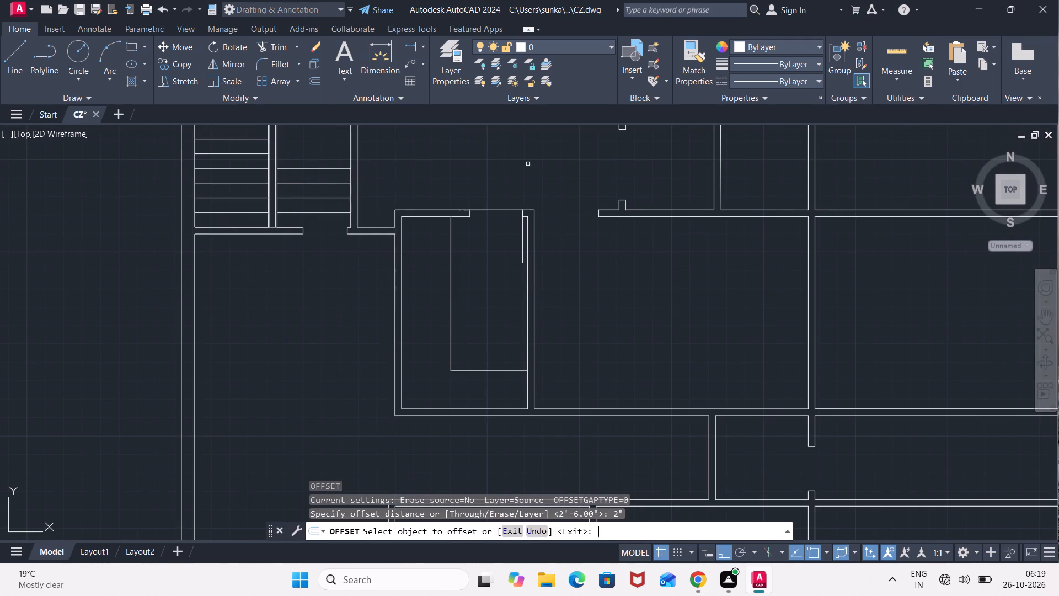
pyautogui.scroll(1, 532, 244)
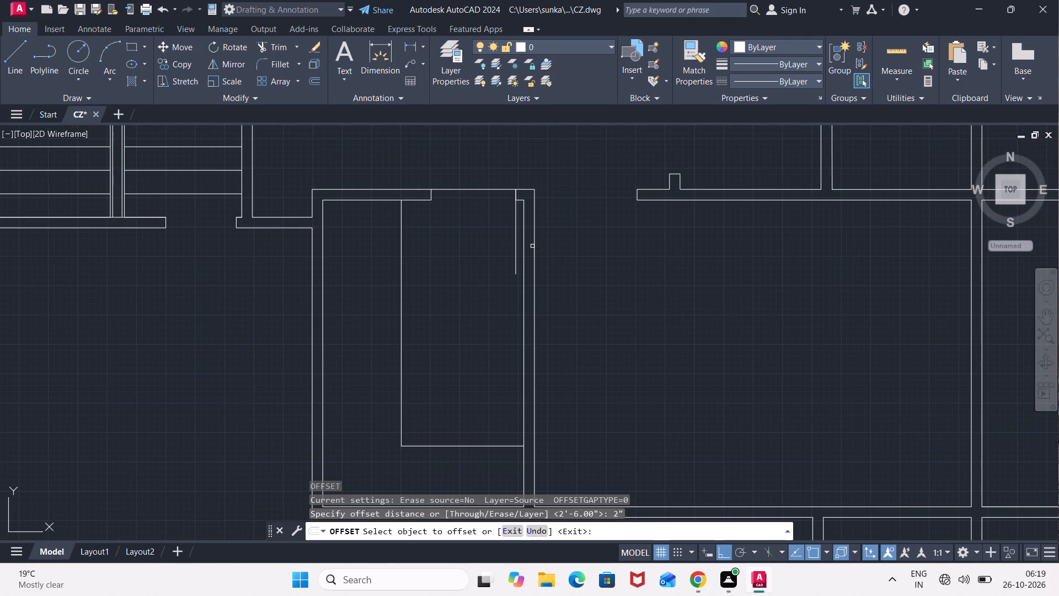
pyautogui.click(515, 241)
pyautogui.click(491, 237)
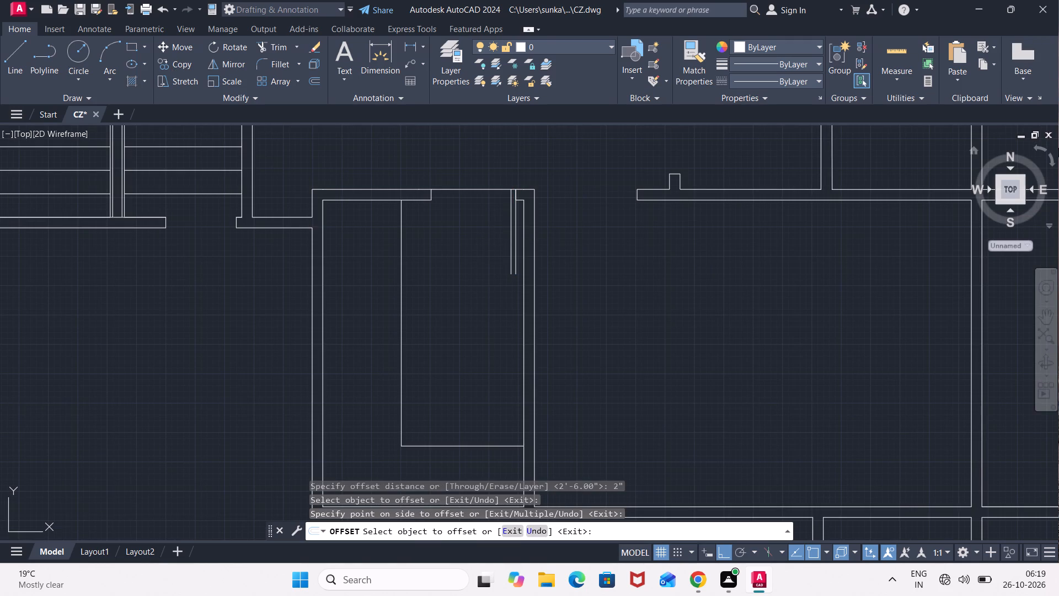
pyautogui.scroll(1, 1058, 141)
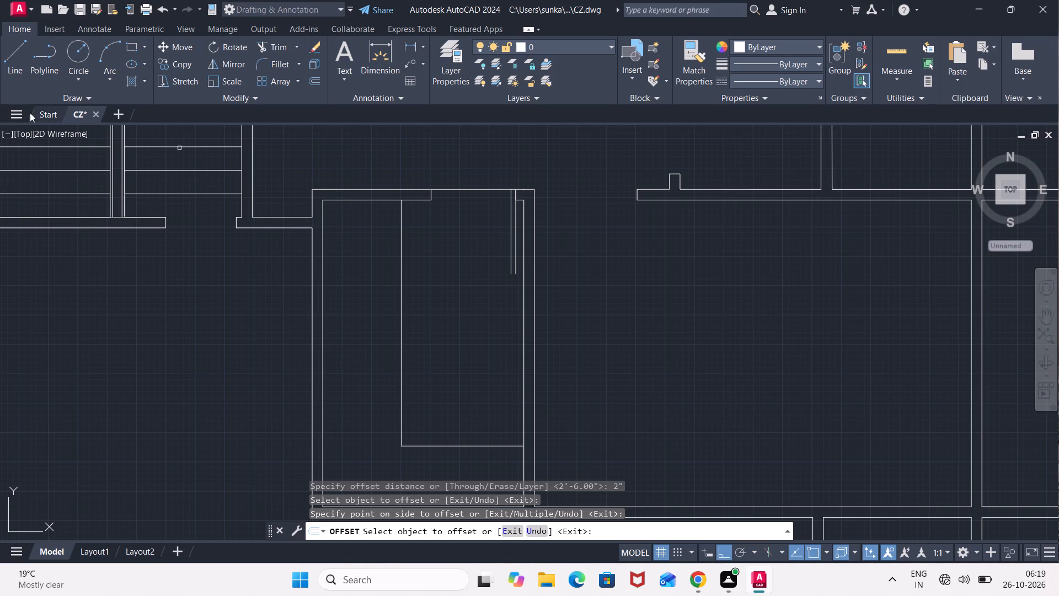
# Draw the narrow room's door-swing arc from the south end of the outer leaf line to the west jamb's outer corner, tangent westward.
pyautogui.click(101, 76)
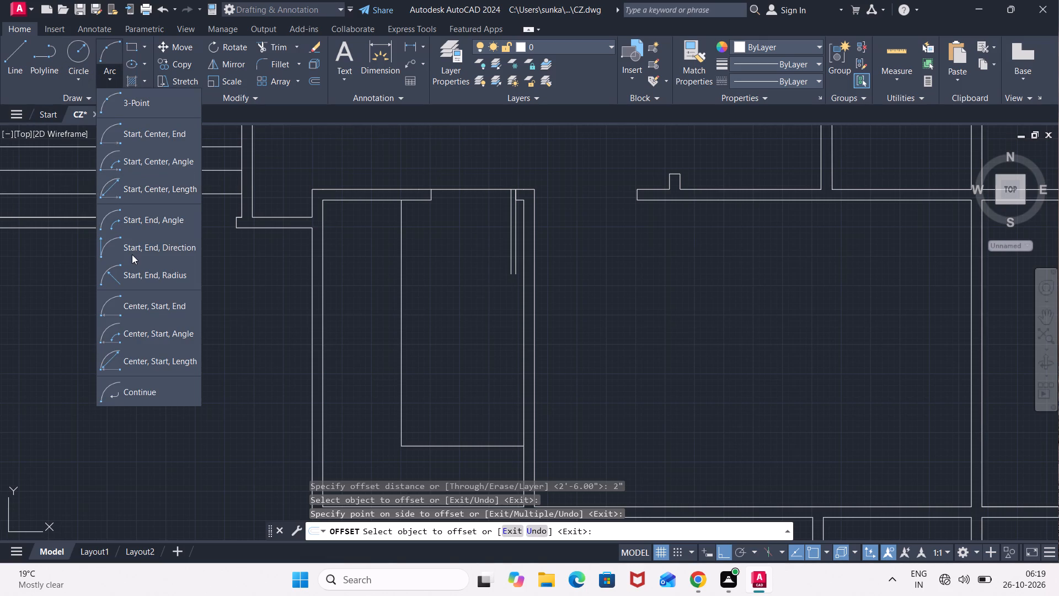
pyautogui.click(132, 254)
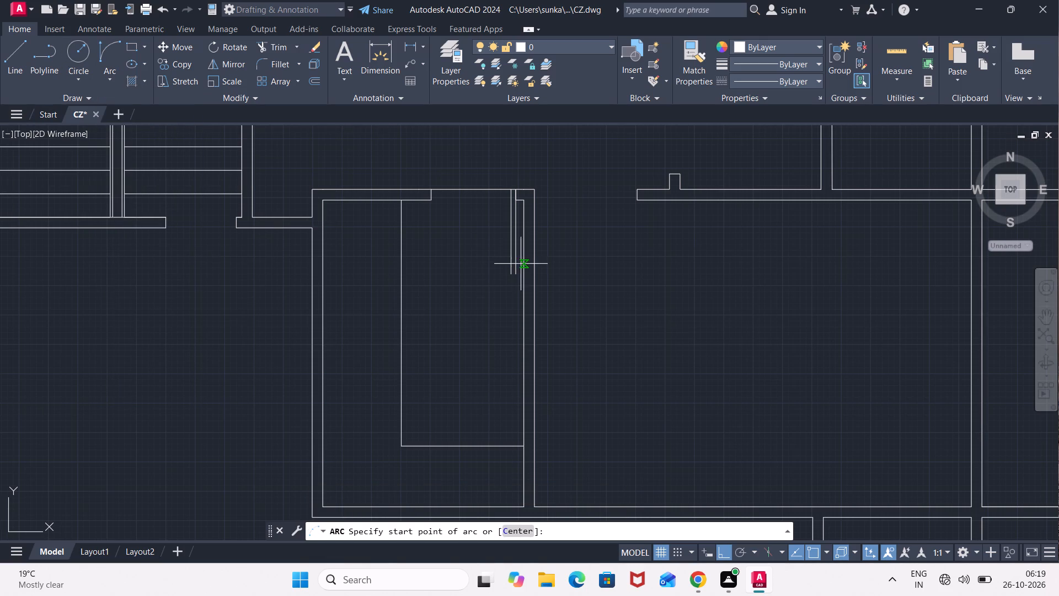
pyautogui.click(515, 273)
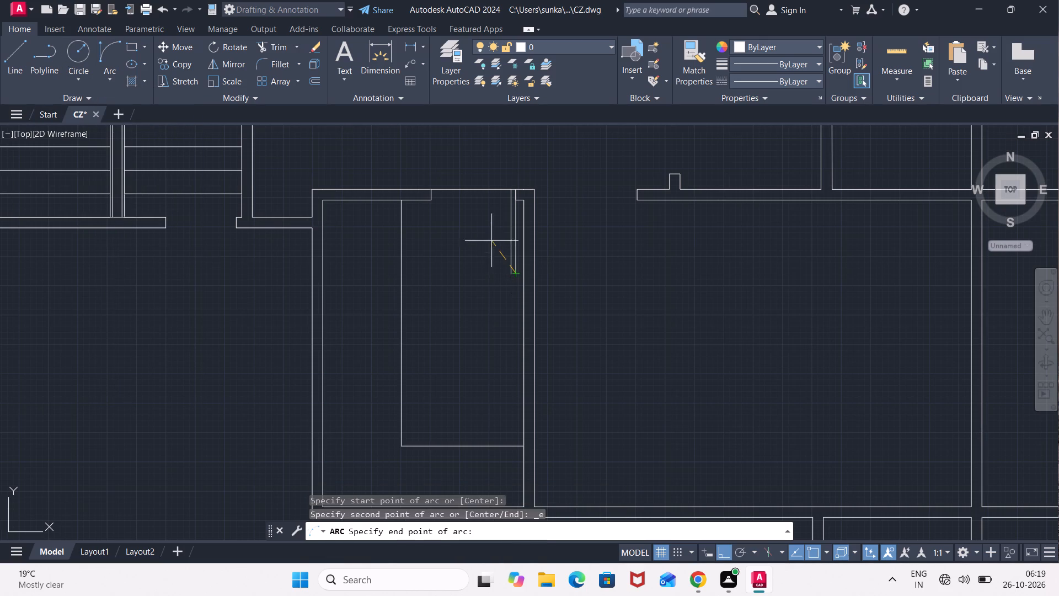
pyautogui.scroll(1, 422, 190)
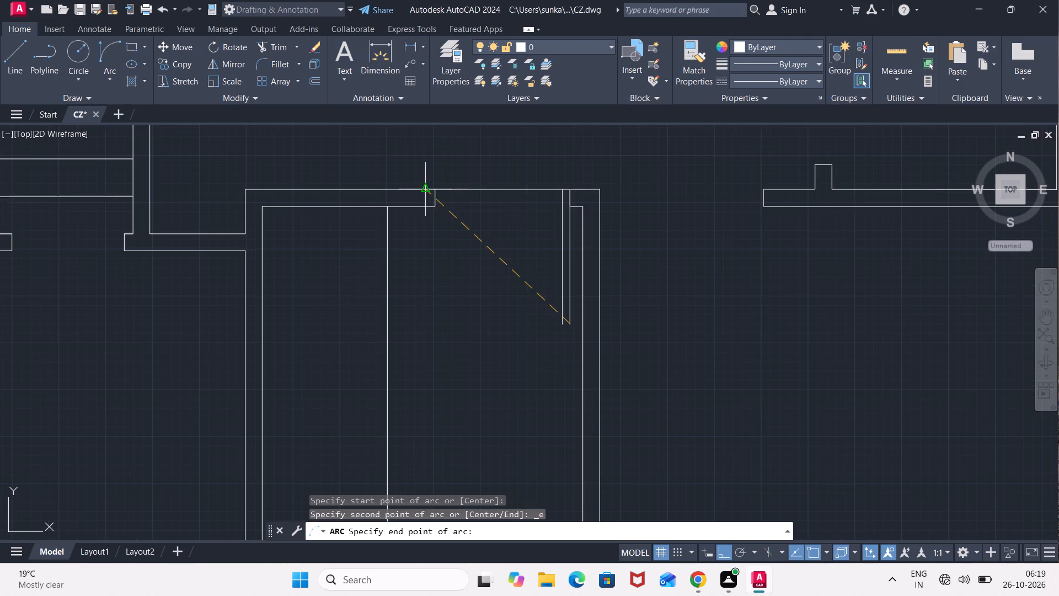
pyautogui.click(434, 187)
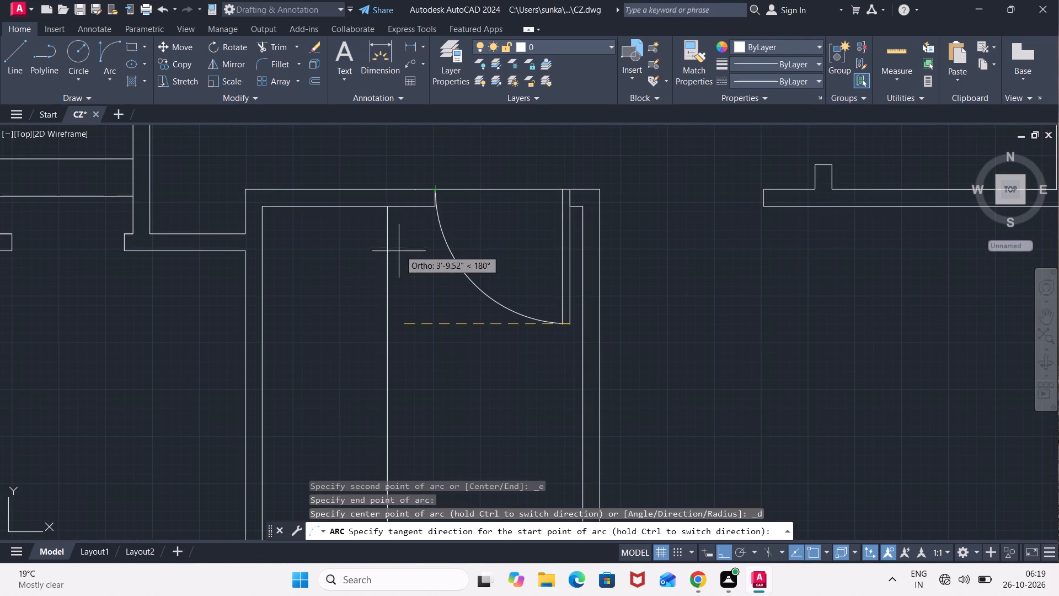
pyautogui.click(398, 253)
# Draw a line across the small room's west door opening from south to north jamb, continuing 2' east as the north door-leaf line.
pyautogui.scroll(-1, 505, 299)
pyautogui.scroll(-2, 576, 335)
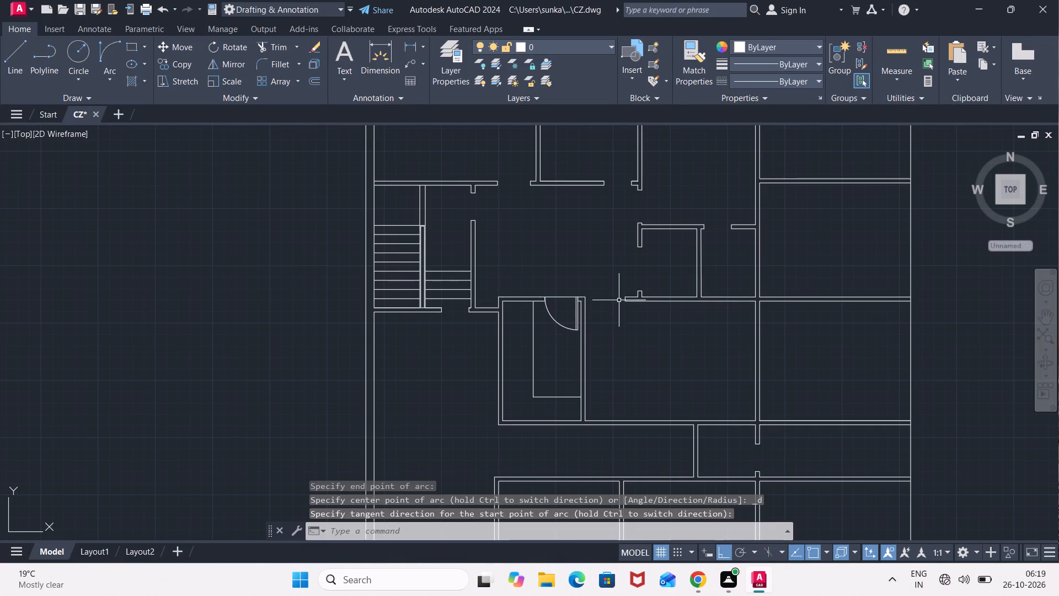
pyautogui.scroll(2, 644, 280)
pyautogui.press('l')
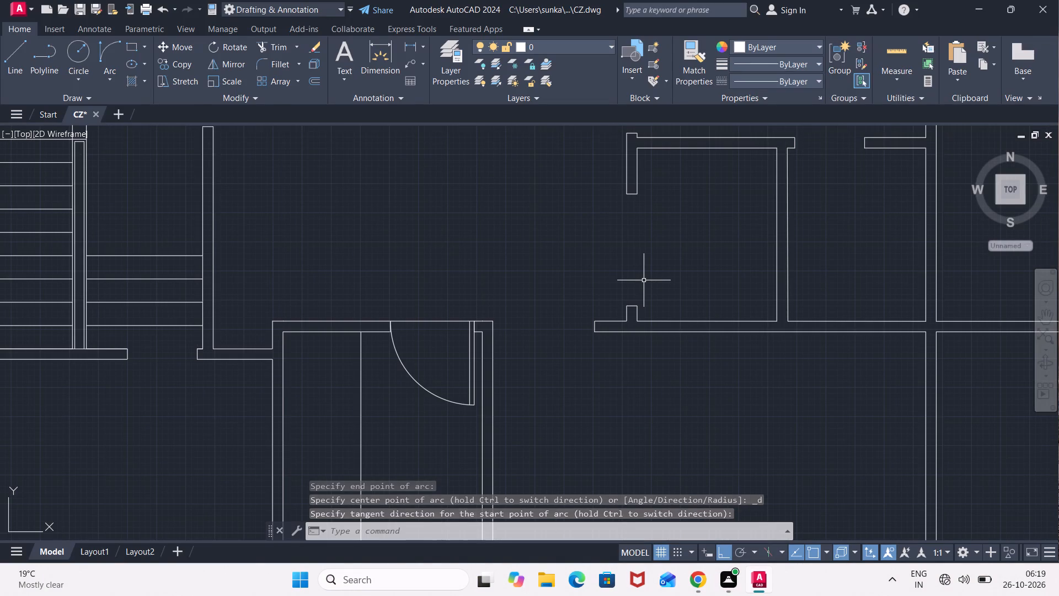
pyautogui.press('Return')
pyautogui.click(624, 304)
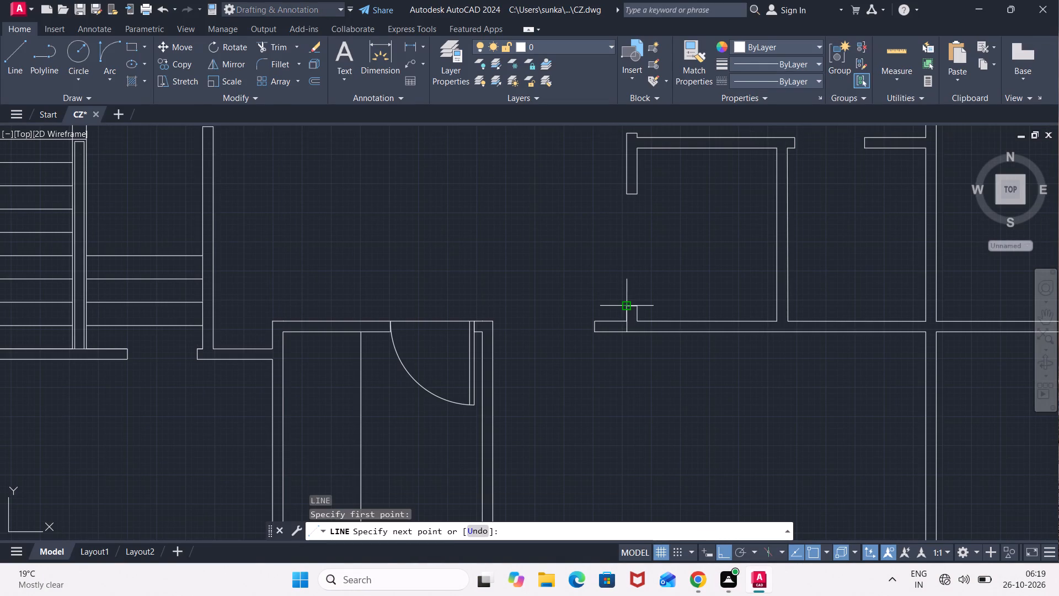
pyautogui.click(623, 193)
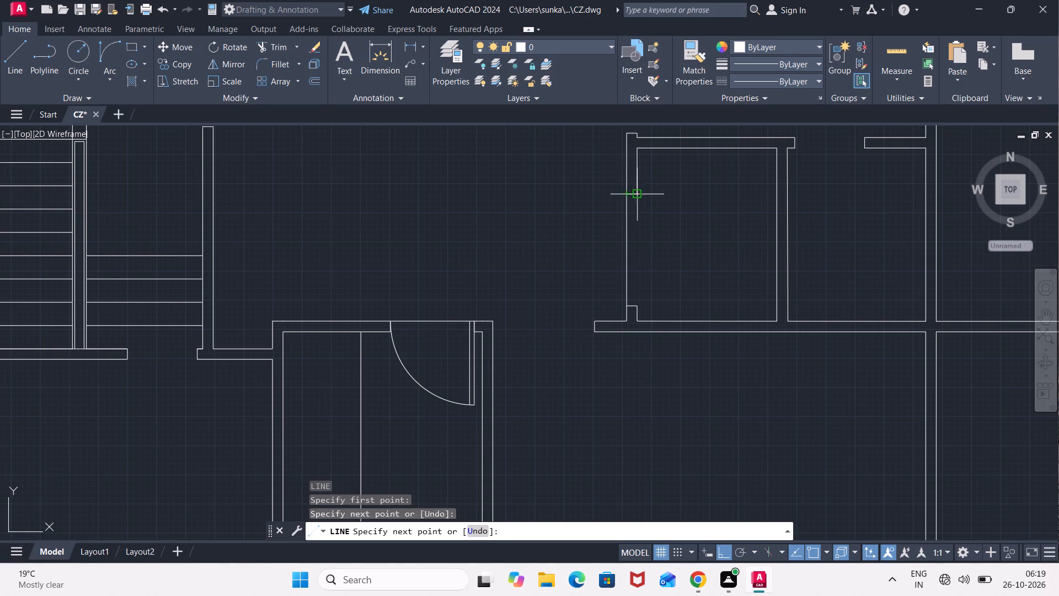
pyautogui.write("2'")
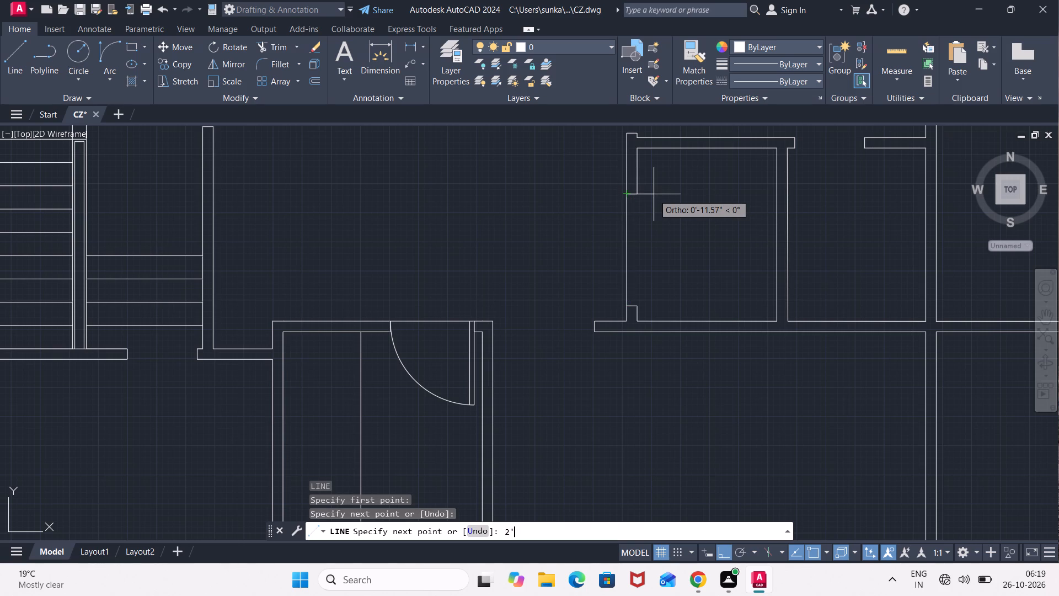
pyautogui.press('Return')
pyautogui.press('Escape')
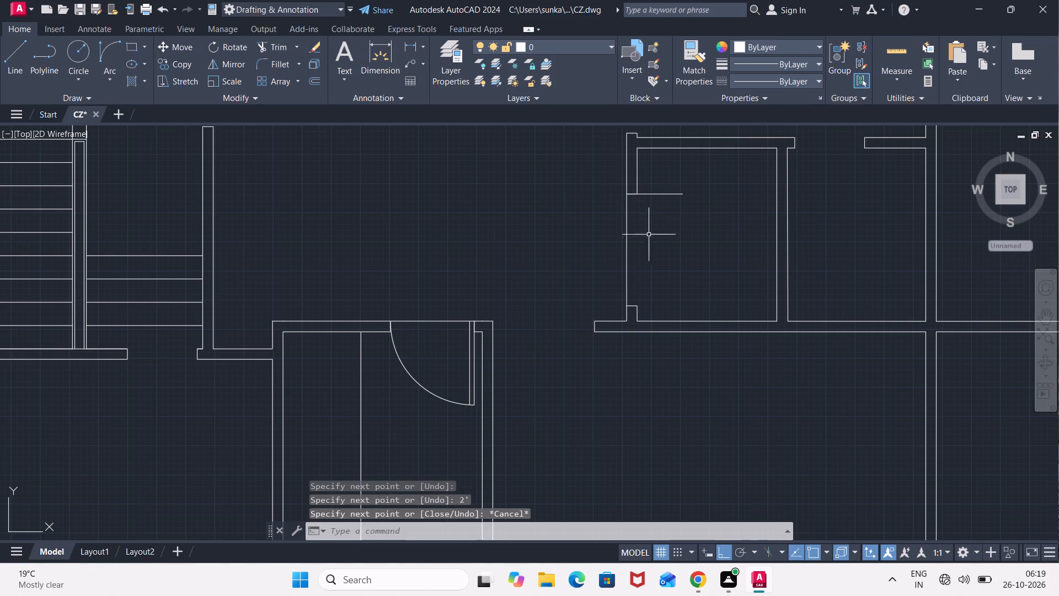
# Draw a 2' door-leaf line east from the outer corner of the small room's south jamb.
pyautogui.press('l')
pyautogui.press('Return')
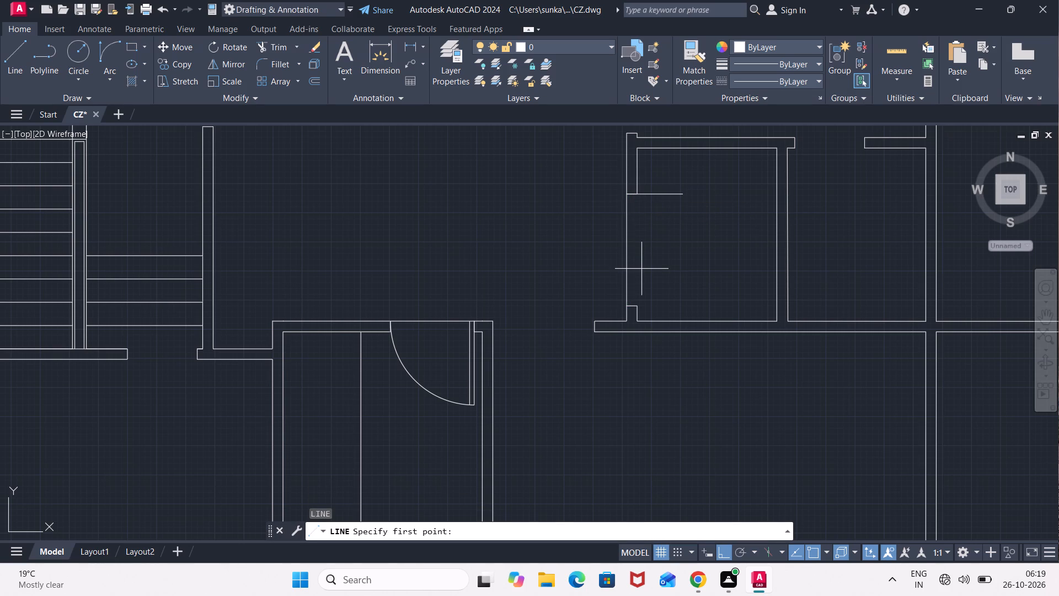
pyautogui.click(622, 304)
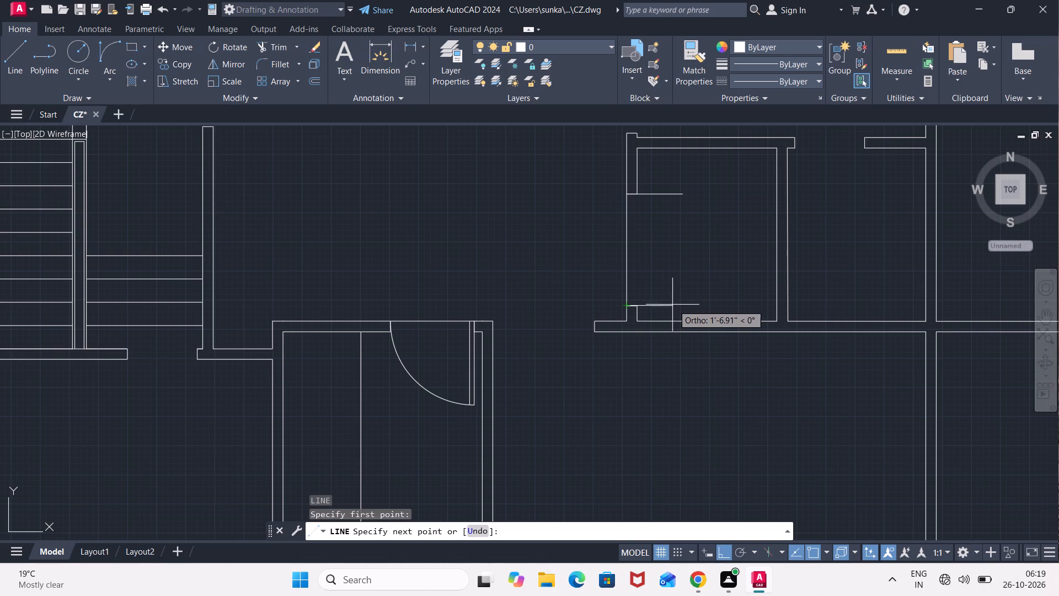
pyautogui.press('2')
pyautogui.press("'")
pyautogui.press('Return')
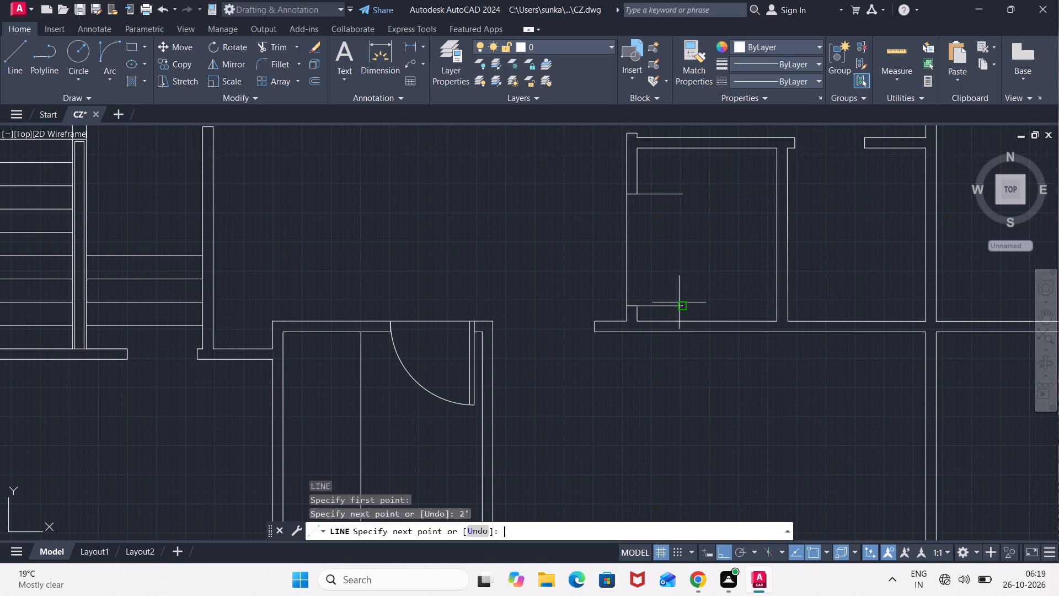
pyautogui.press('Escape')
# Offset both 2' door-leaf lines 2" inward, toward the middle of the small room's west opening.
pyautogui.press('o')
pyautogui.press('Return')
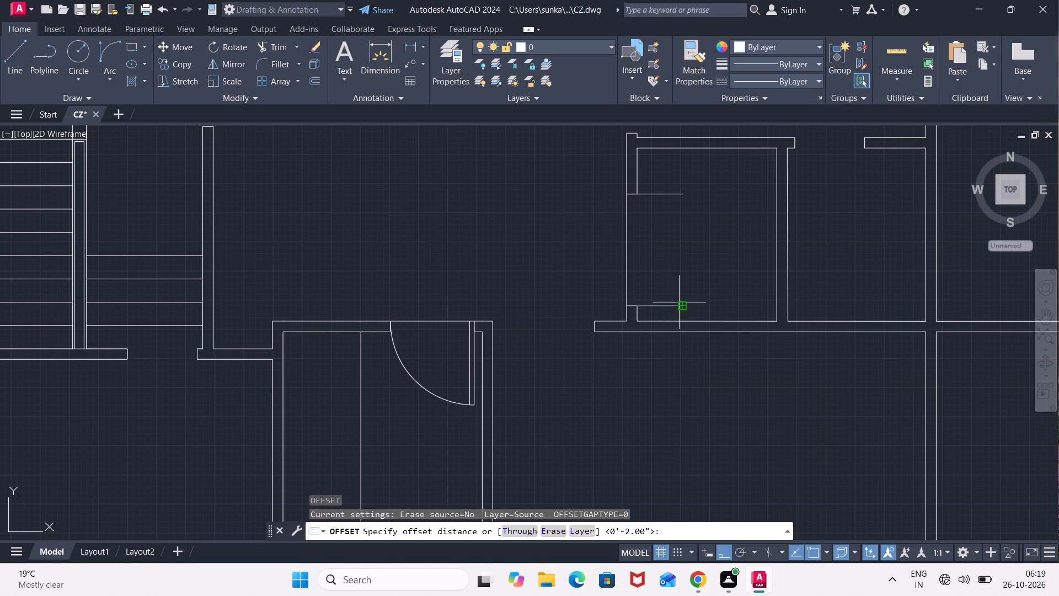
pyautogui.press('Return')
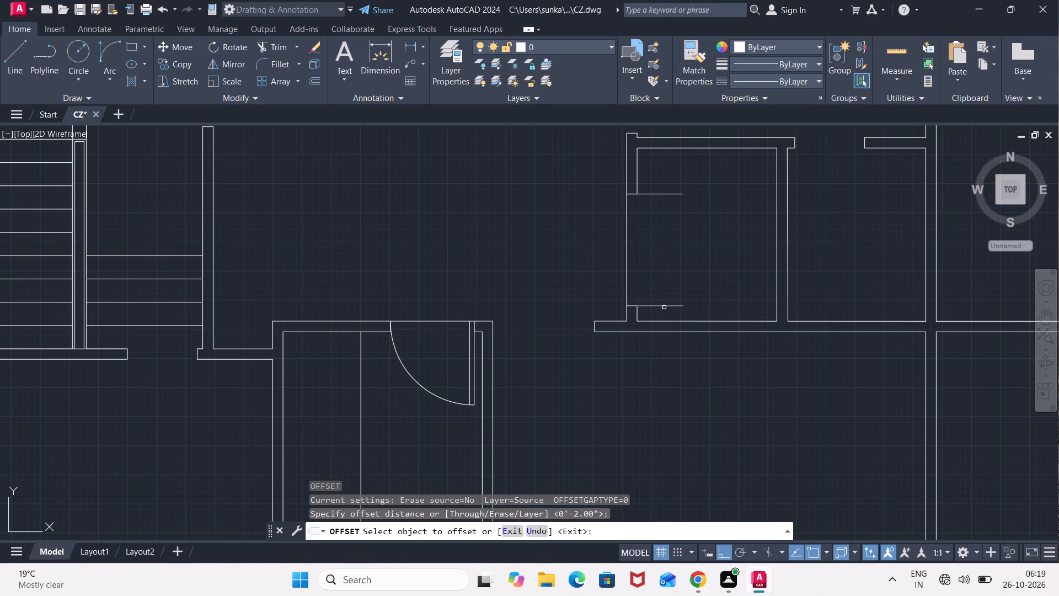
pyautogui.click(663, 305)
pyautogui.click(655, 293)
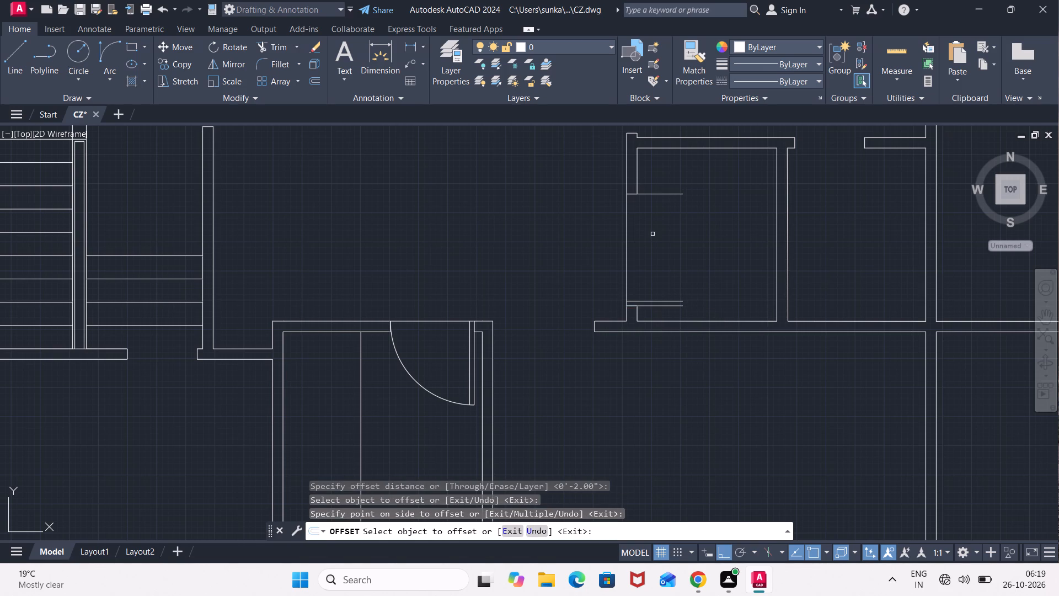
pyautogui.click(659, 193)
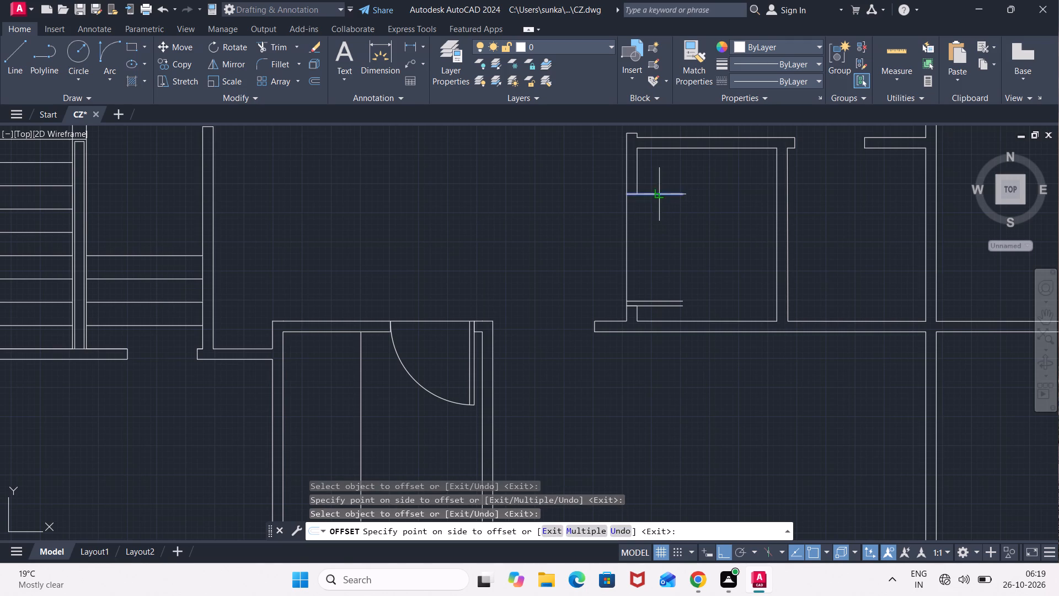
pyautogui.click(659, 228)
pyautogui.press('Escape')
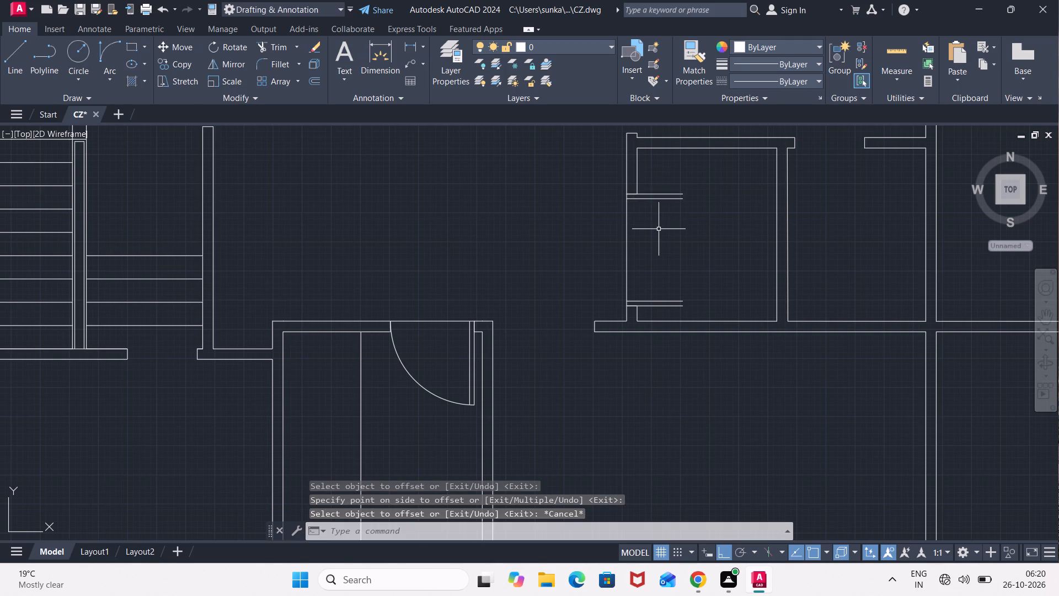
# Draw the north leaf's swing arc from its outer line's east end to the midpoint of the opening line, using Start, End, Direction.
pyautogui.click(117, 70)
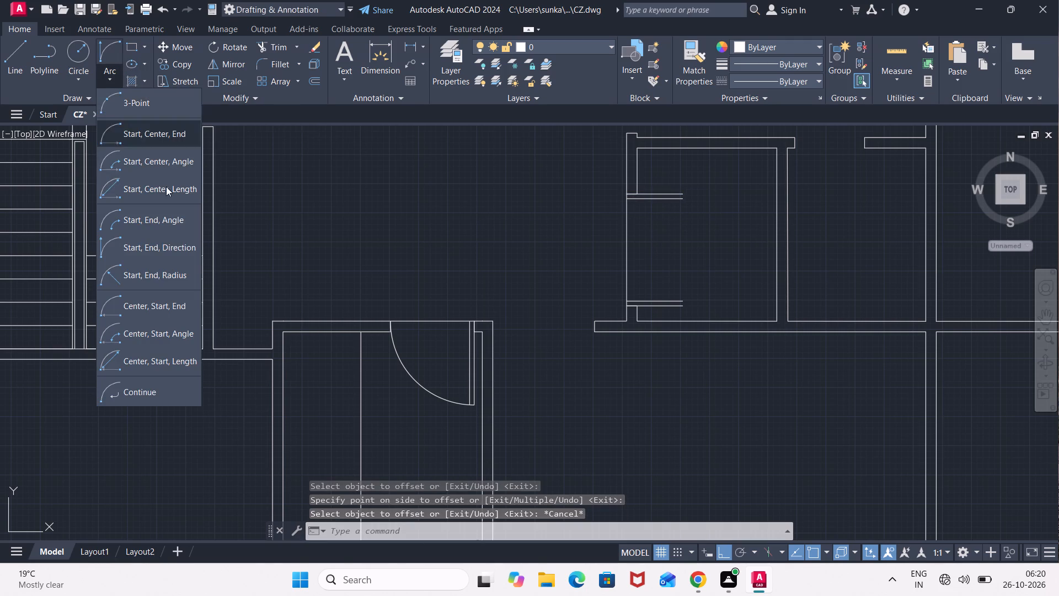
pyautogui.click(167, 249)
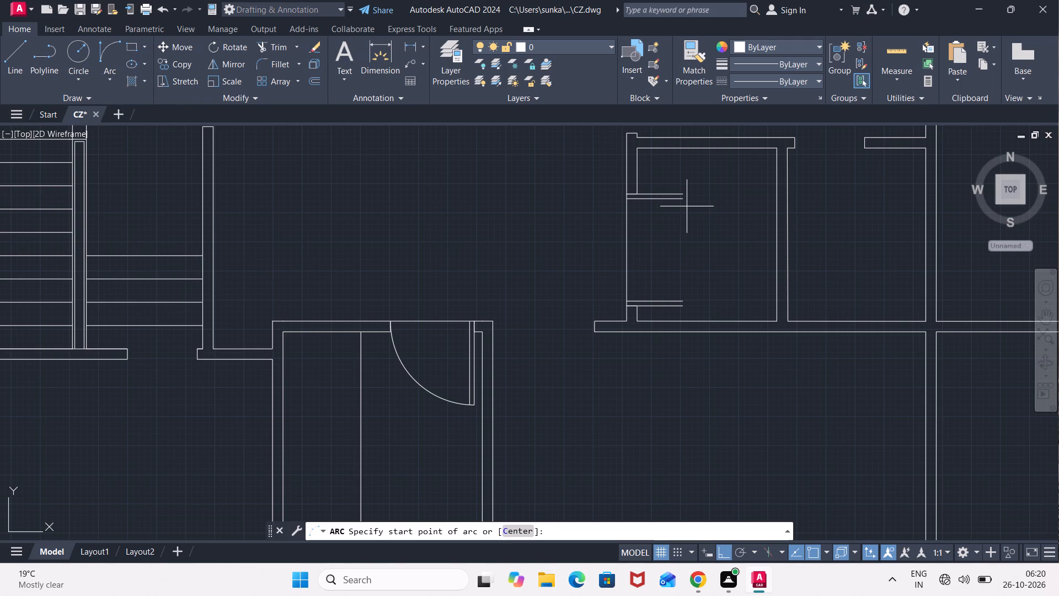
pyautogui.click(686, 193)
pyautogui.click(629, 249)
pyautogui.click(709, 243)
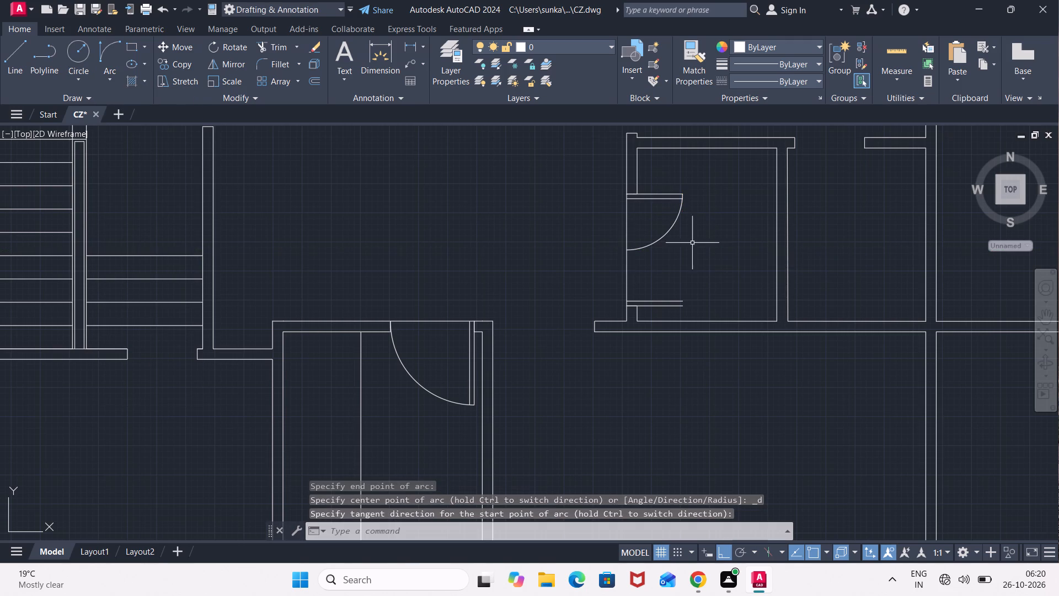
# Draw the south leaf's swing arc from its outer line's east end to the midpoint of the opening line, using Start, End, Direction.
pyautogui.click(108, 84)
pyautogui.click(156, 254)
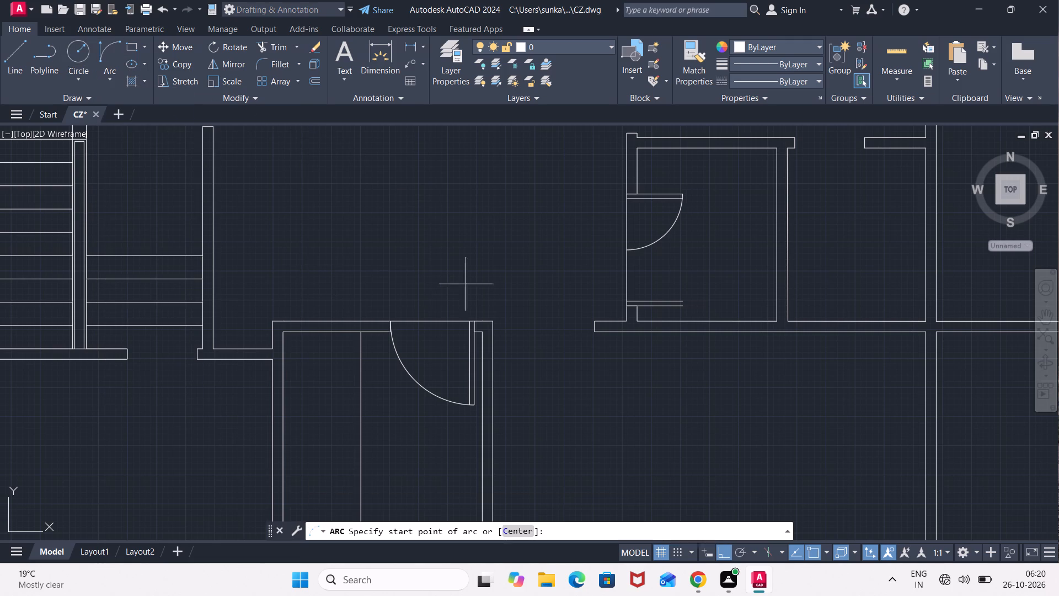
pyautogui.click(680, 308)
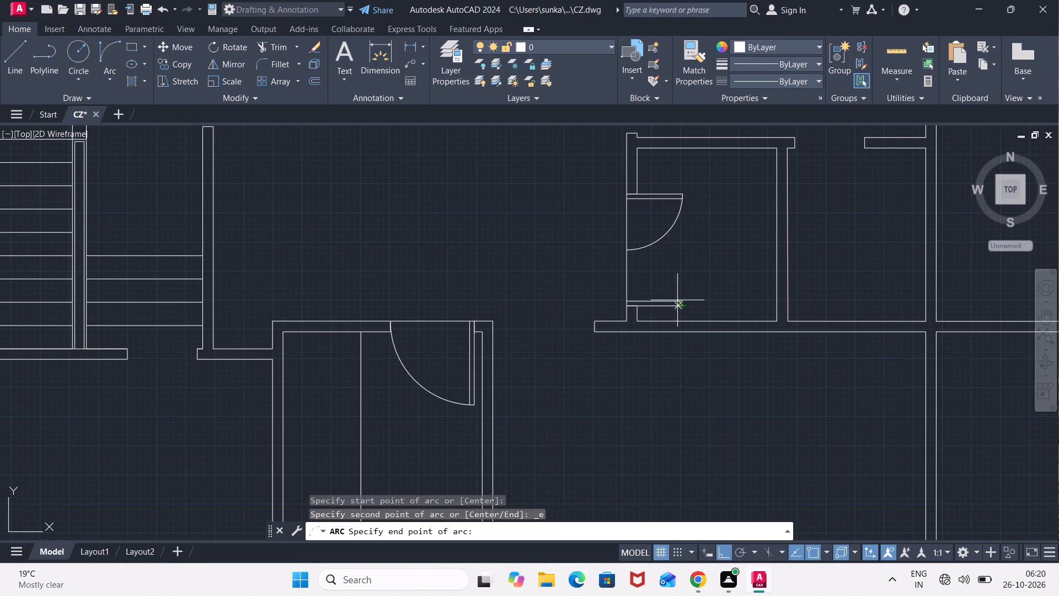
pyautogui.click(627, 247)
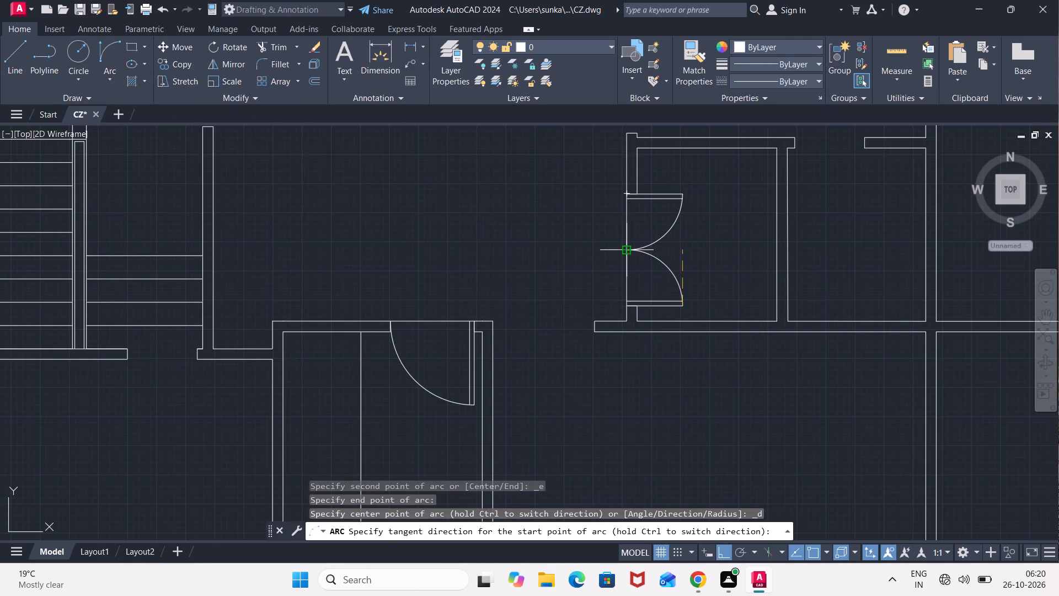
pyautogui.click(698, 228)
# In the room east of the double door, draw a line across the north opening to the west jamb, continuing 2'6" south as the door-leaf line.
pyautogui.scroll(-1, 698, 230)
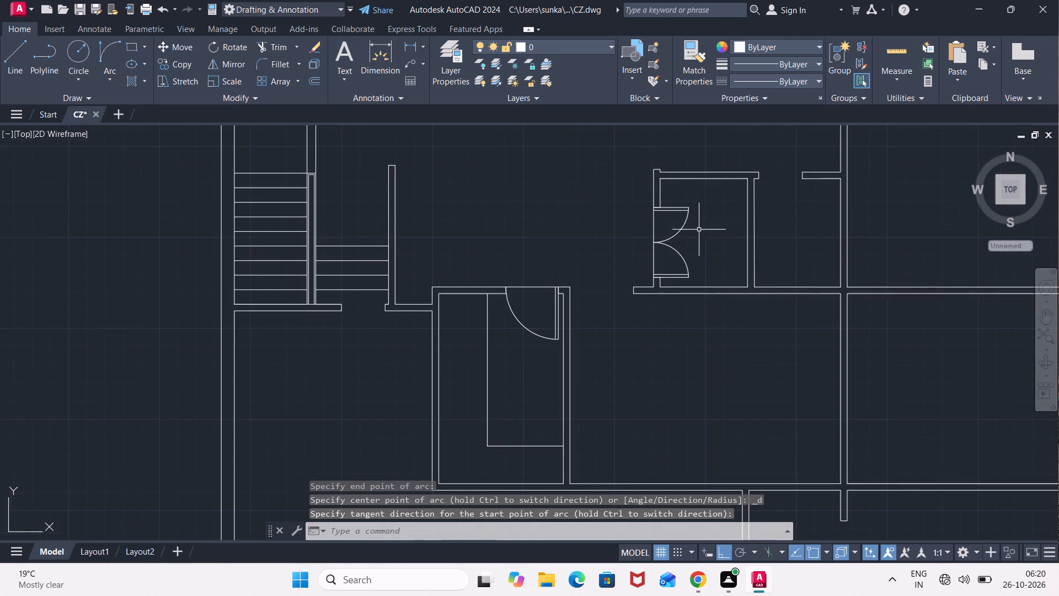
pyautogui.scroll(-1, 699, 230)
pyautogui.moveTo(699, 230); pyautogui.dragTo(605, 350, button='middle')
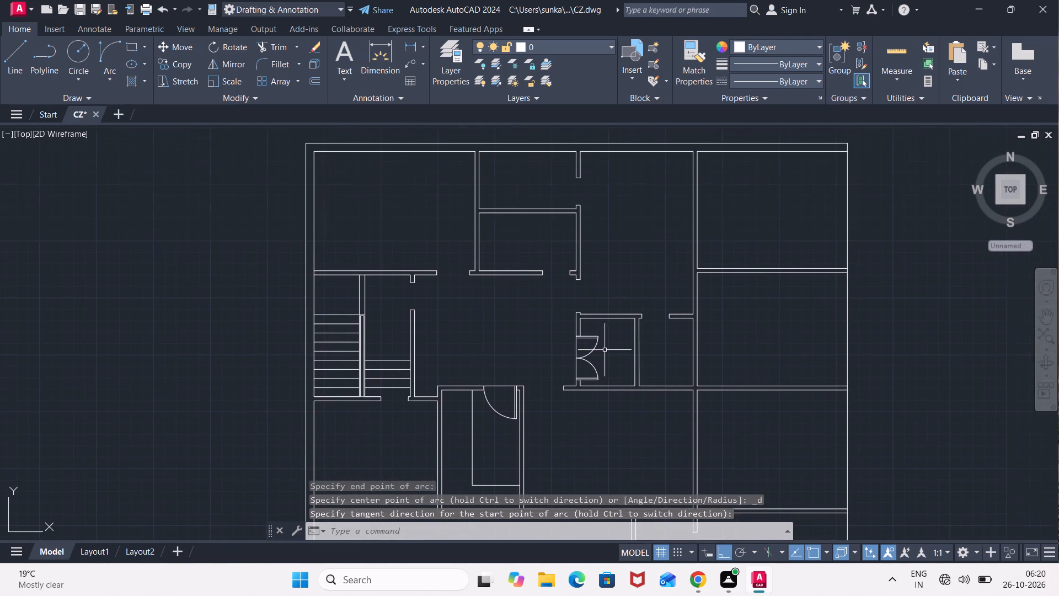
pyautogui.scroll(2, 672, 316)
pyautogui.press('l')
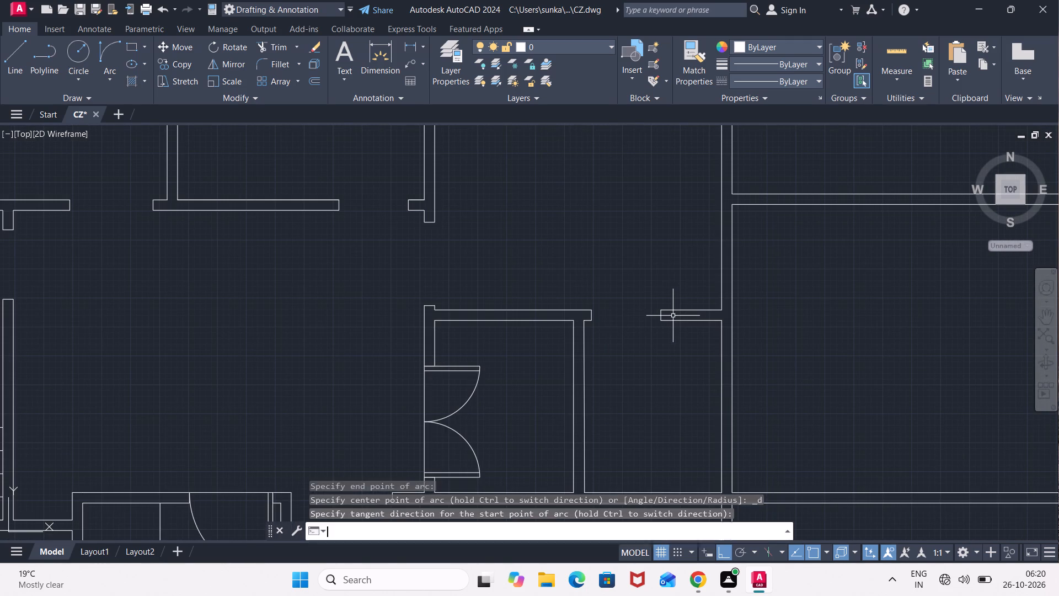
pyautogui.press('Return')
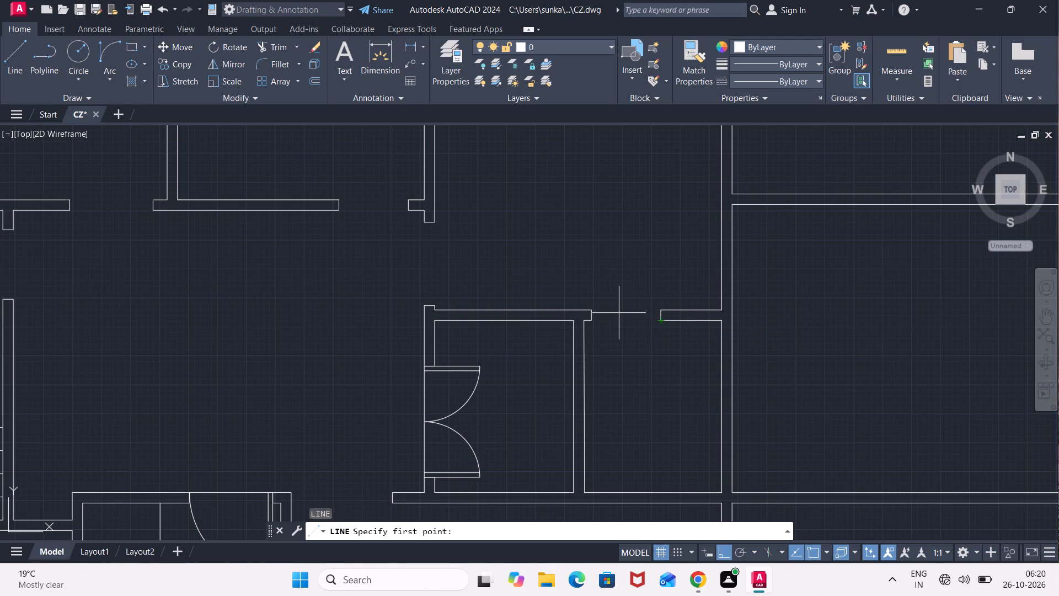
pyautogui.click(666, 307)
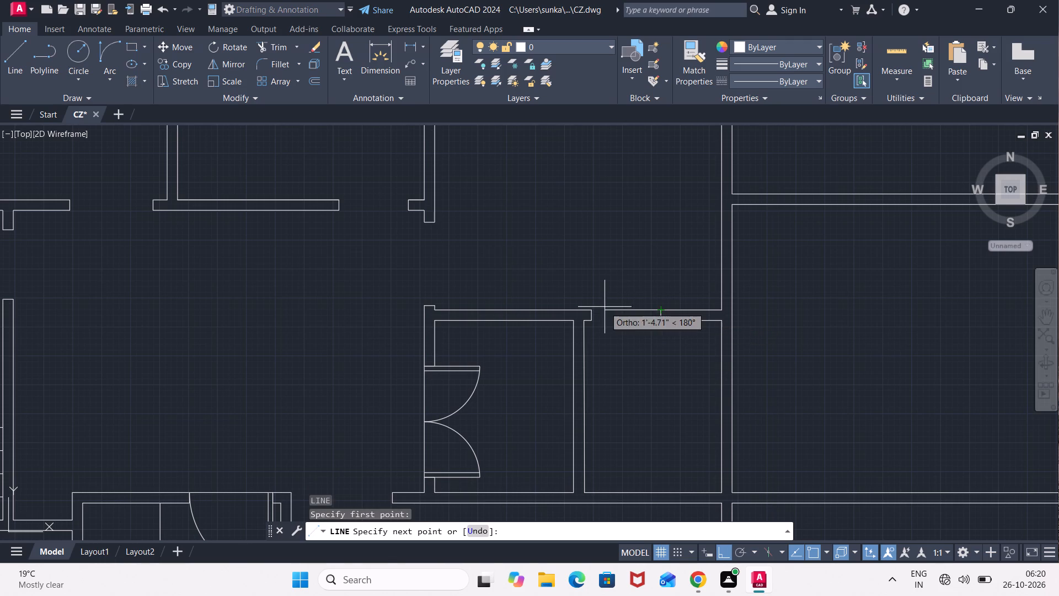
pyautogui.click(593, 307)
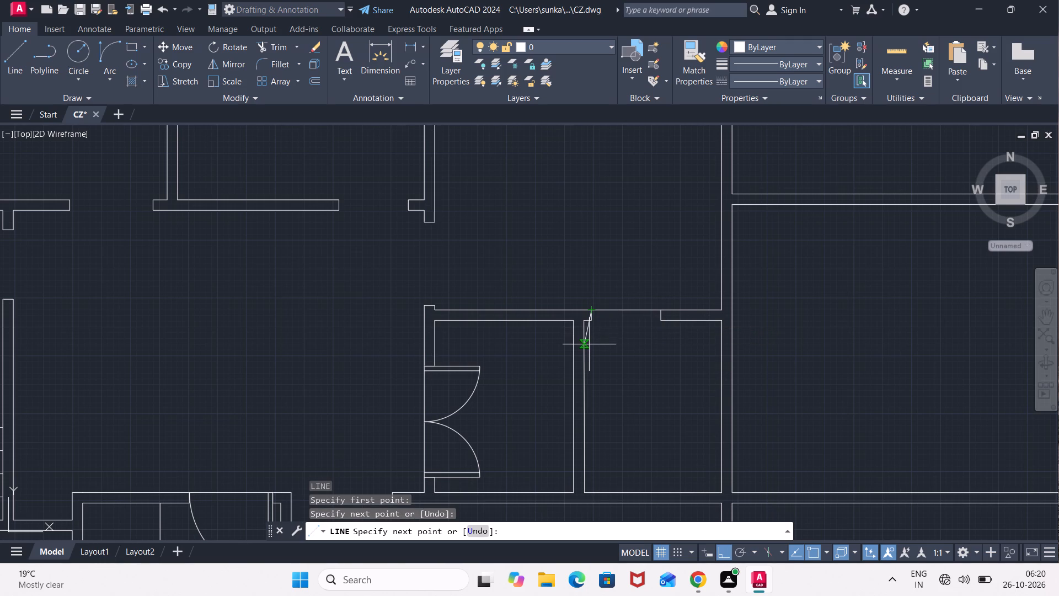
pyautogui.write("2'")
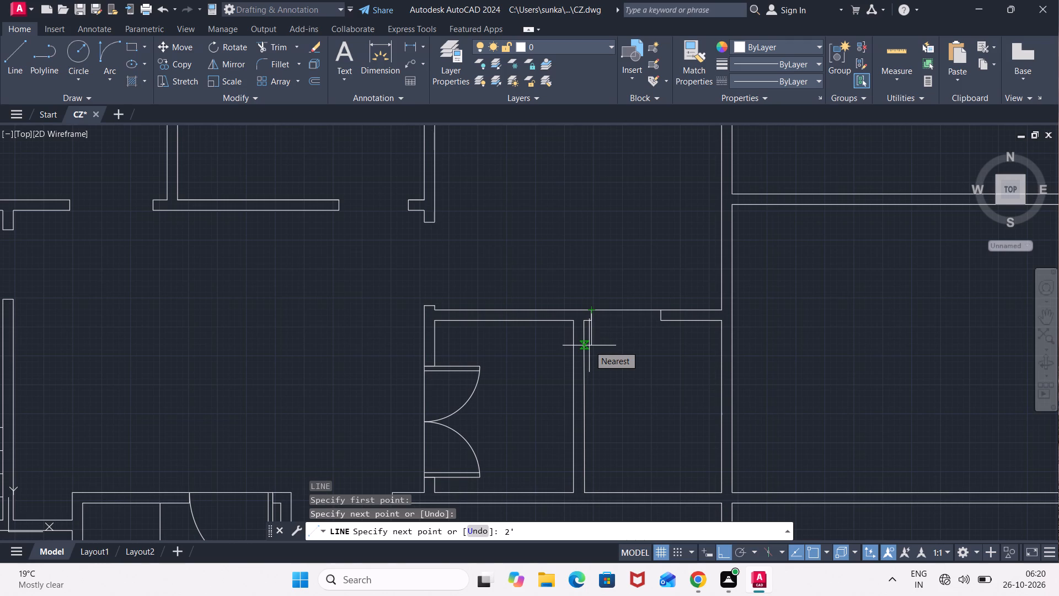
pyautogui.write('6"')
pyautogui.press('Return')
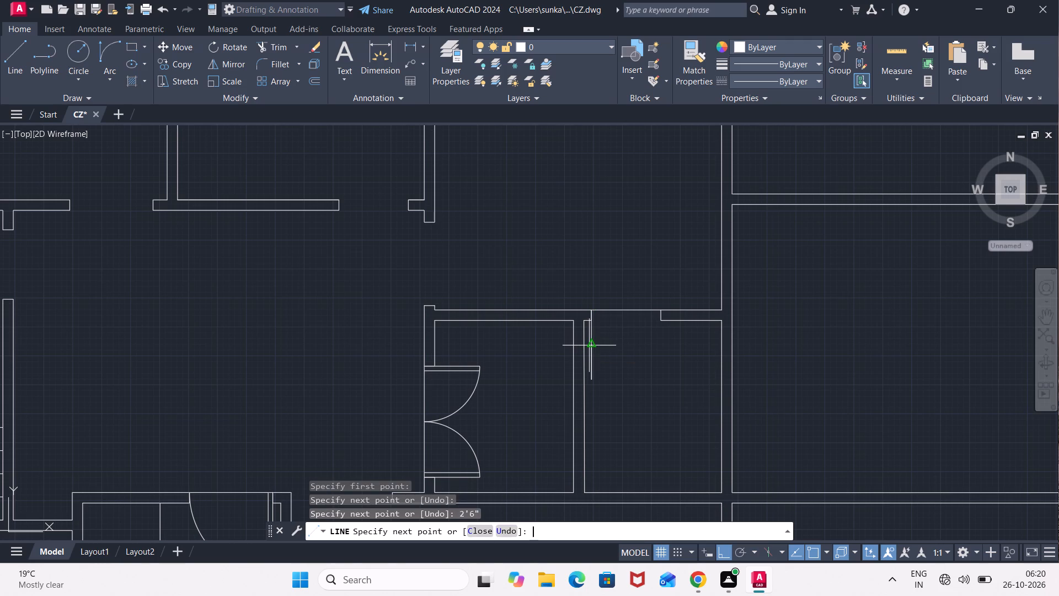
pyautogui.press('Escape')
# Offset the 2'6" door-leaf line at the north opening of the room east of the double door 2" to the east.
pyautogui.press('o')
pyautogui.press('Return')
pyautogui.press('Return')
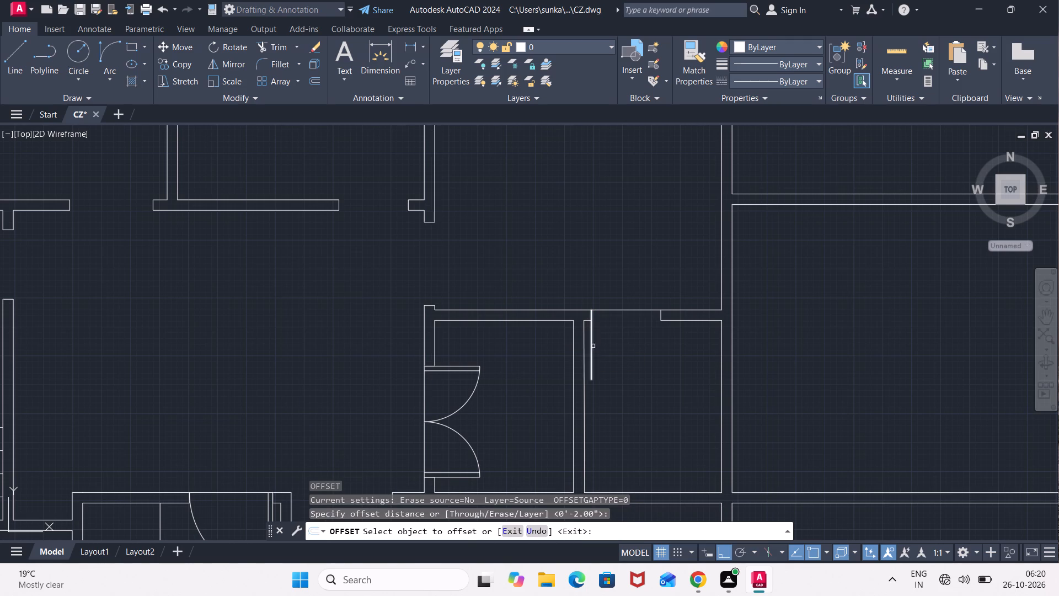
pyautogui.click(592, 348)
pyautogui.click(613, 342)
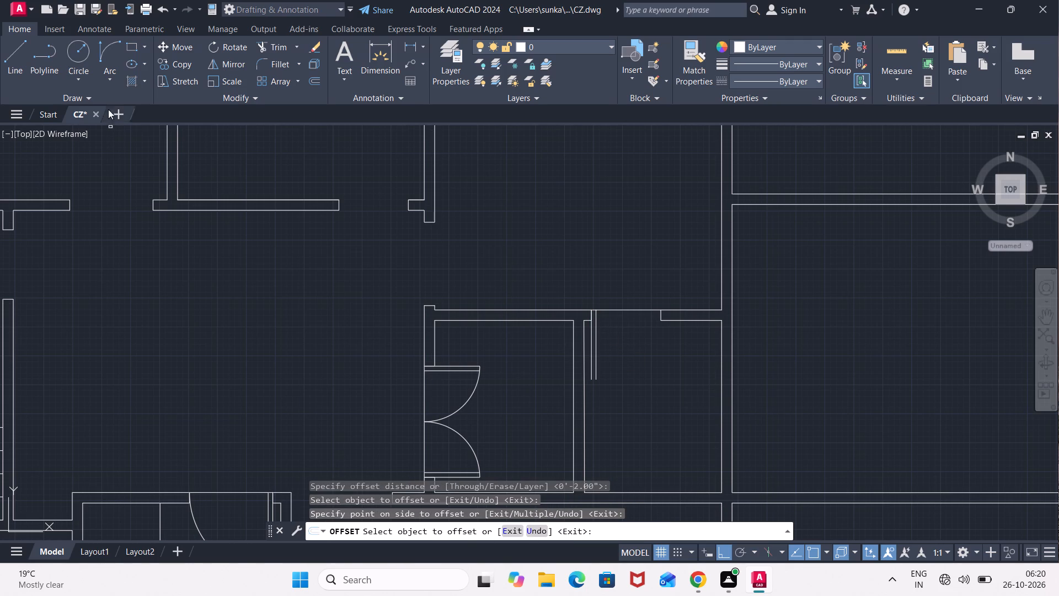
# Draw this door's swing arc from the outer leaf line's south end to the opening line's east end, using Start, End, Direction.
pyautogui.click(103, 82)
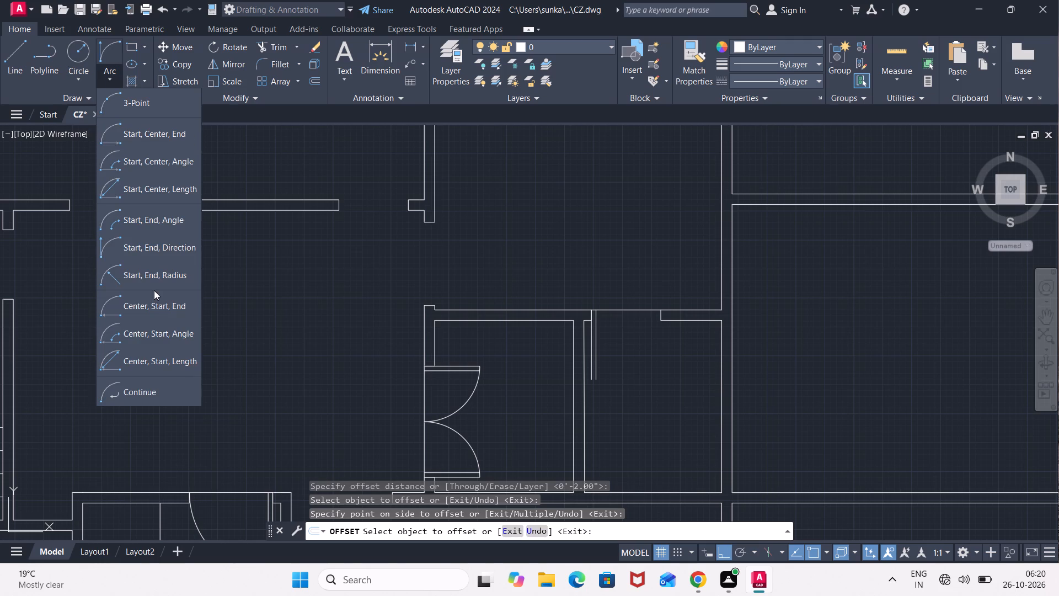
pyautogui.click(162, 249)
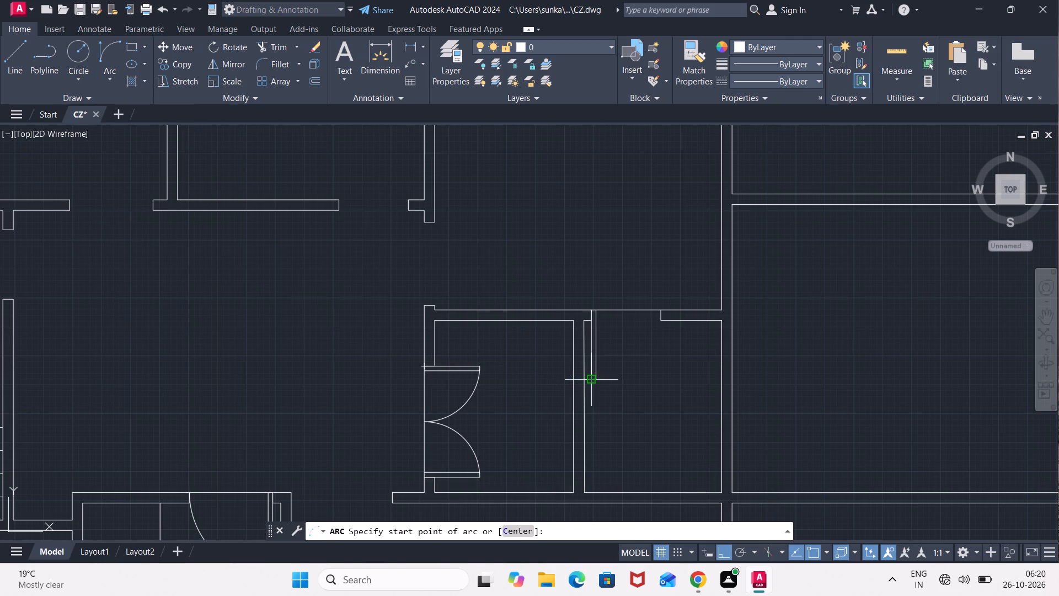
pyautogui.click(591, 379)
pyautogui.scroll(1, 653, 313)
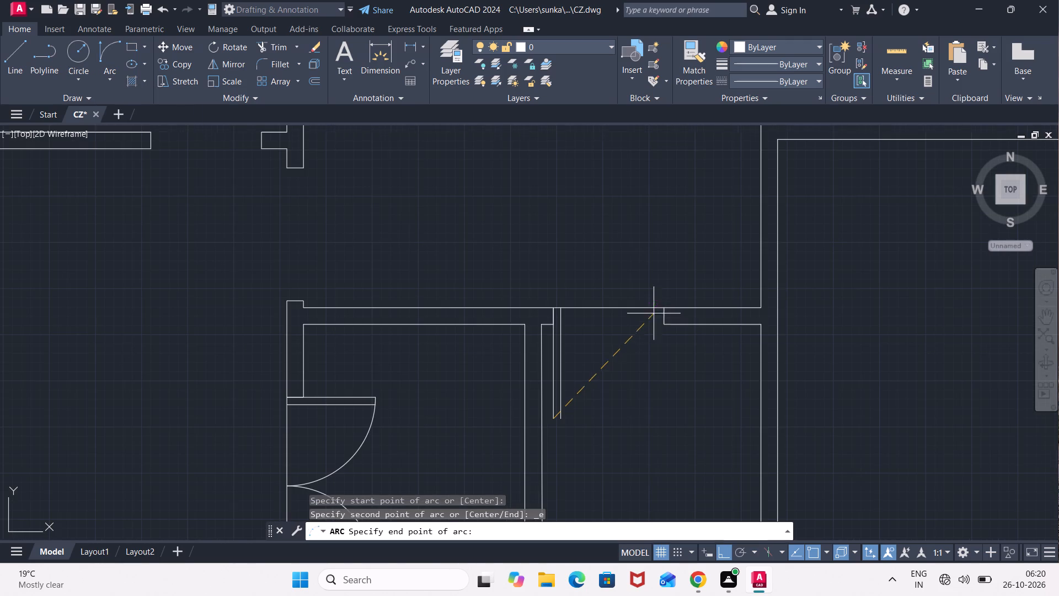
pyautogui.click(661, 311)
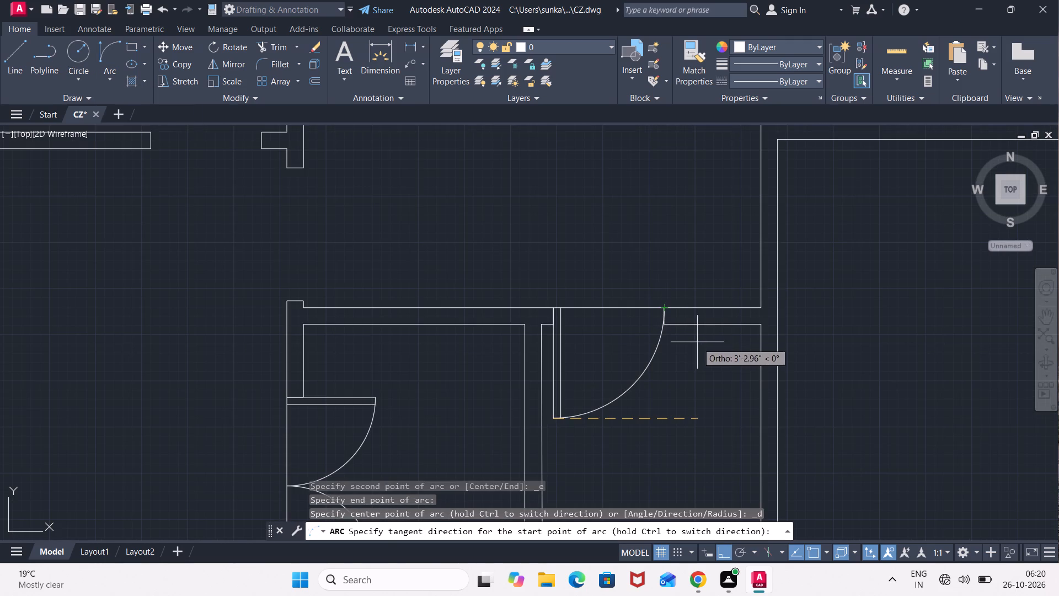
pyautogui.click(710, 364)
# In the southern of the two stacked north rooms, draw a line across the south opening to the east jamb, continuing 2'6" north as the door leaf.
pyautogui.scroll(-3, 564, 339)
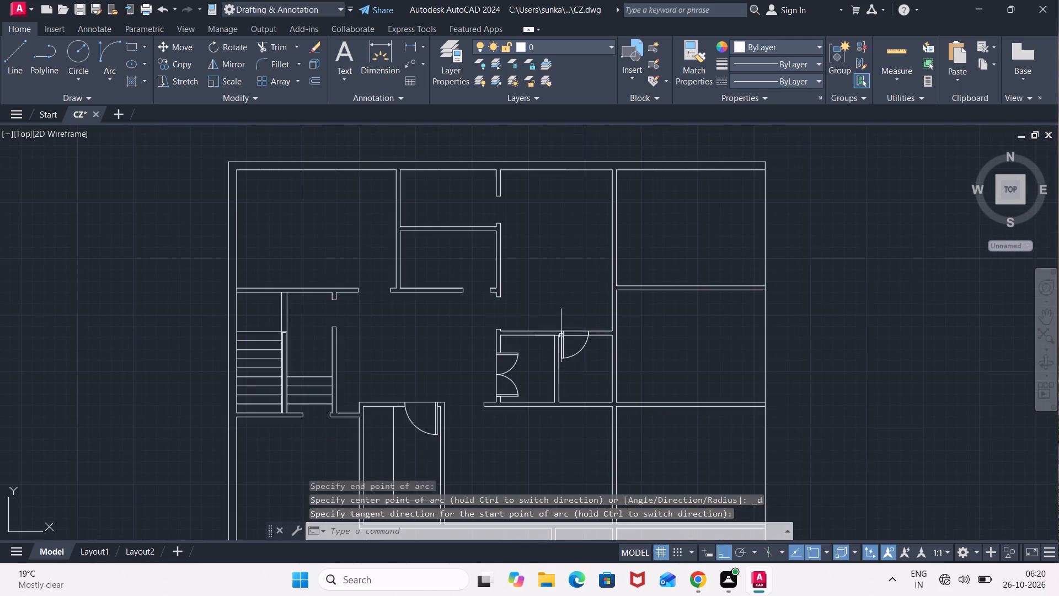
pyautogui.moveTo(523, 306); pyautogui.dragTo(625, 328, button='middle')
pyautogui.scroll(2, 580, 314)
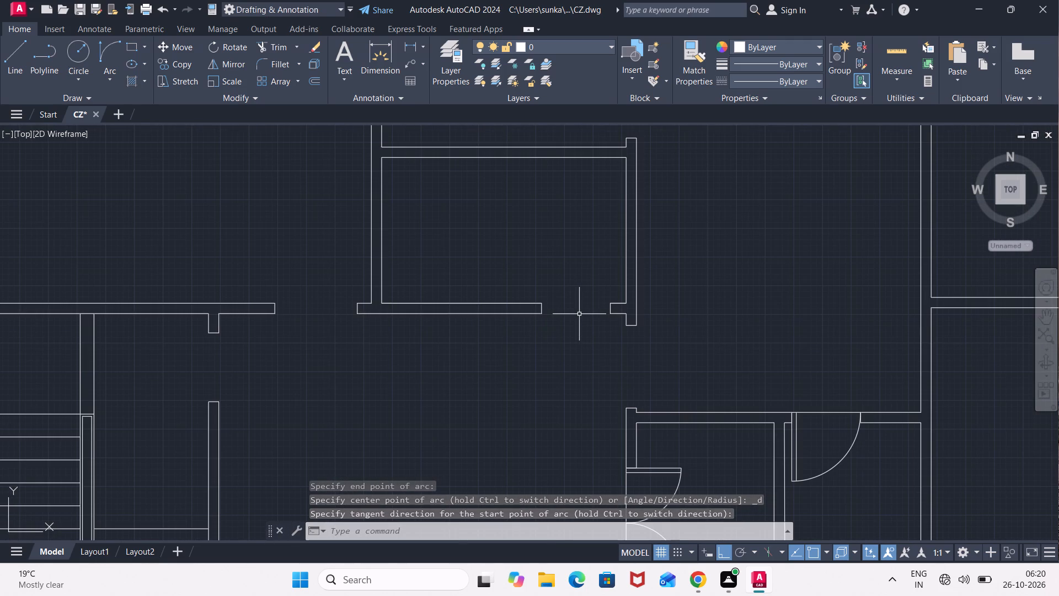
pyautogui.press('l')
pyautogui.press('Return')
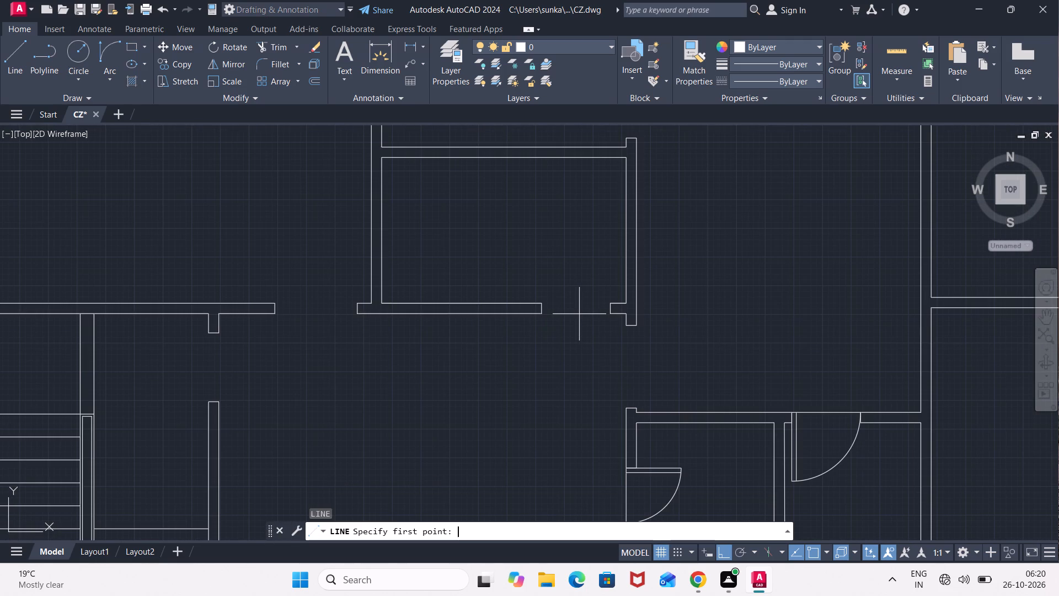
pyautogui.click(542, 317)
pyautogui.click(613, 318)
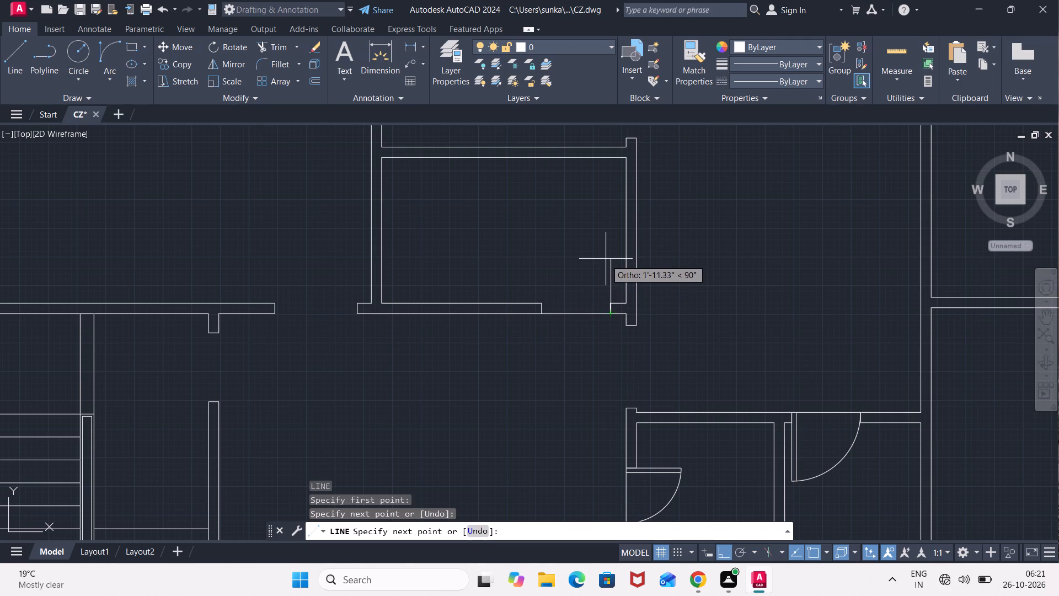
pyautogui.write('2\'6"')
pyautogui.press('Return')
pyautogui.press('Escape')
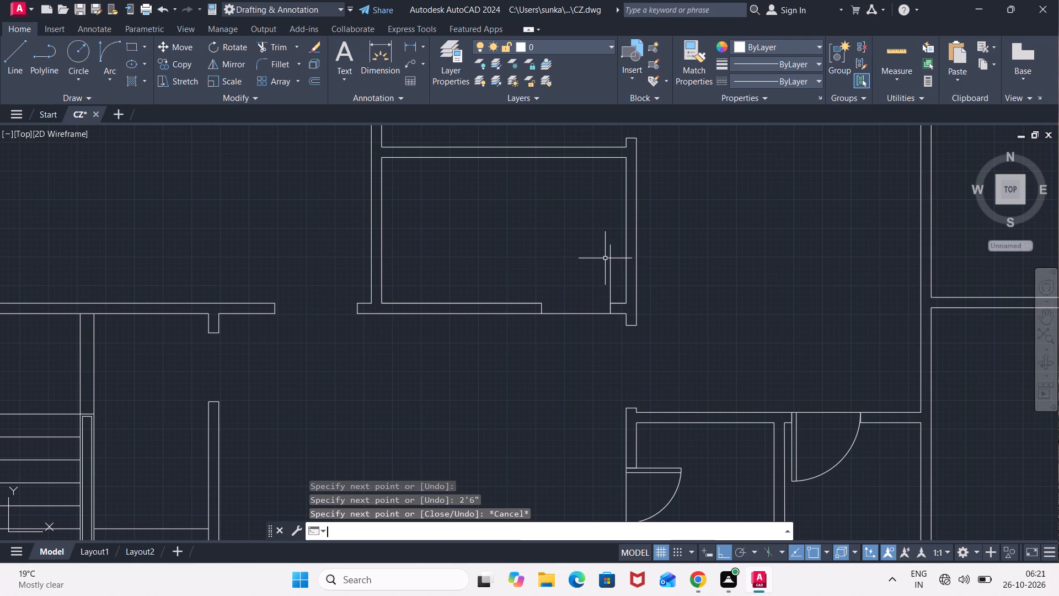
# Offset the 2'6" door-leaf line at that room's south opening 2" to the west.
pyautogui.press('o')
pyautogui.press('Return')
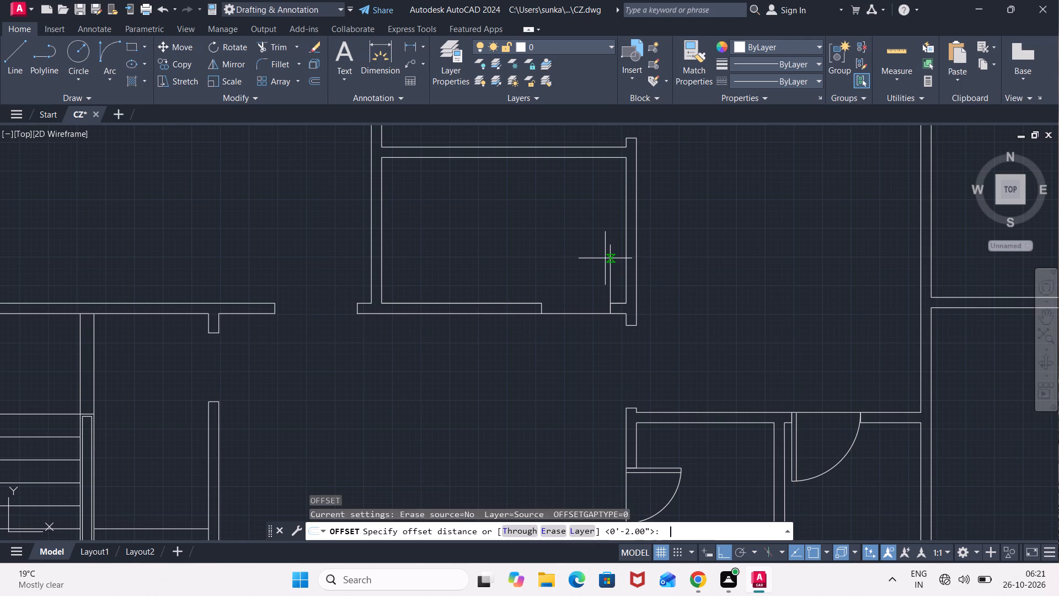
pyautogui.write("2'")
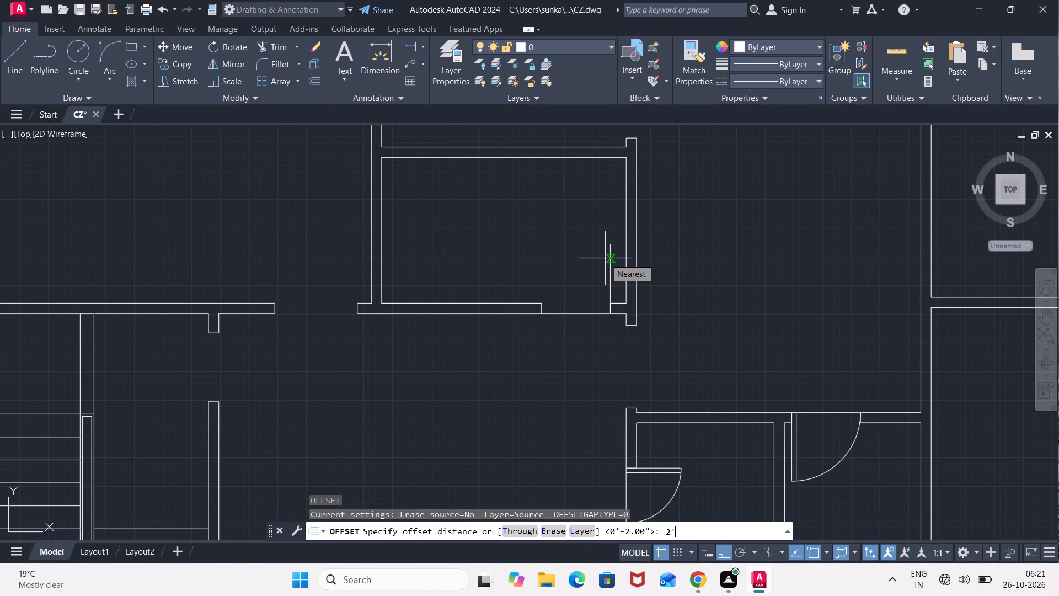
pyautogui.press('BackSpace')
pyautogui.hotkey('shift', '"')
pyautogui.press('Return')
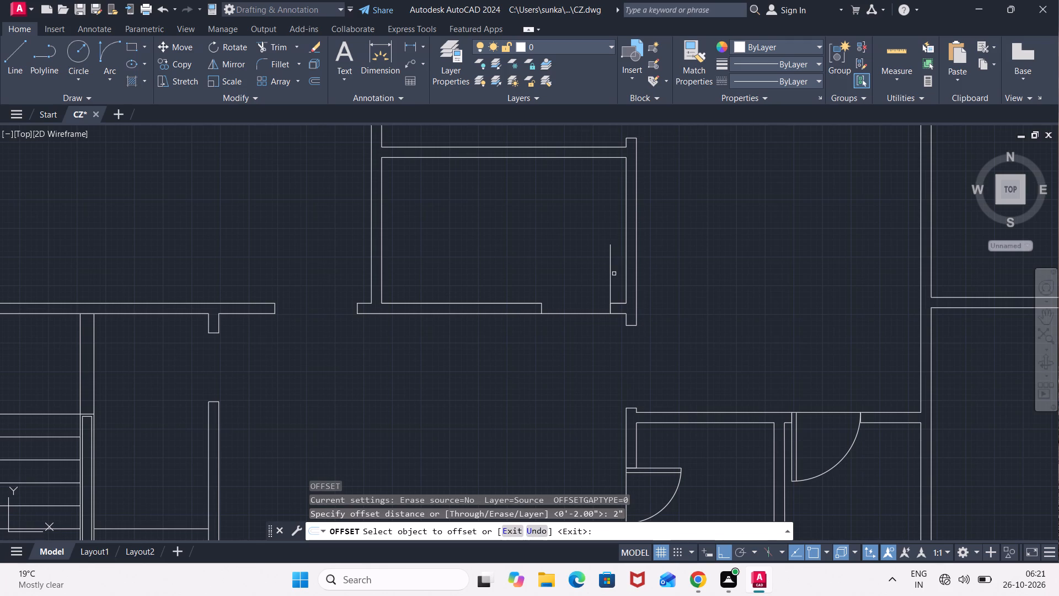
pyautogui.click(610, 271)
pyautogui.click(586, 272)
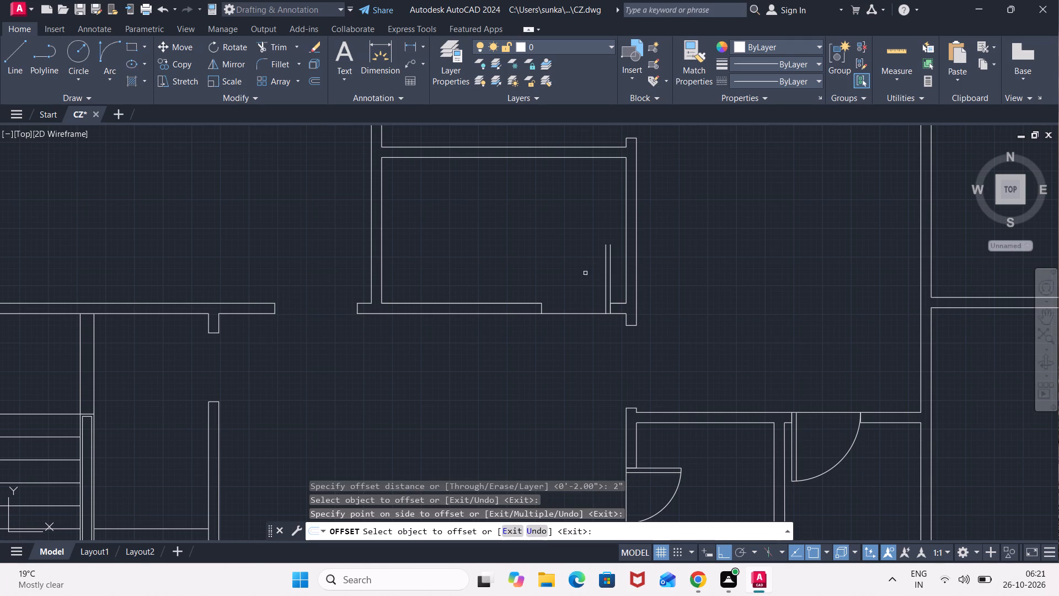
# Draw this door's swing arc from the outer leaf line's north end to the opening line's west end, using Start, End, Direction.
pyautogui.click(118, 80)
pyautogui.click(164, 243)
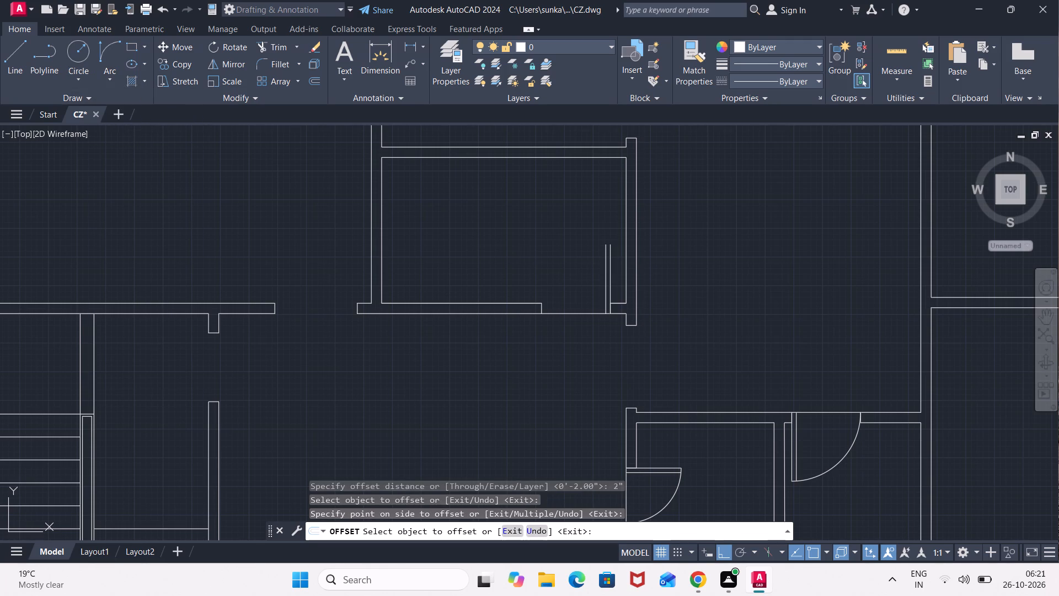
pyautogui.scroll(2, 611, 240)
pyautogui.click(609, 251)
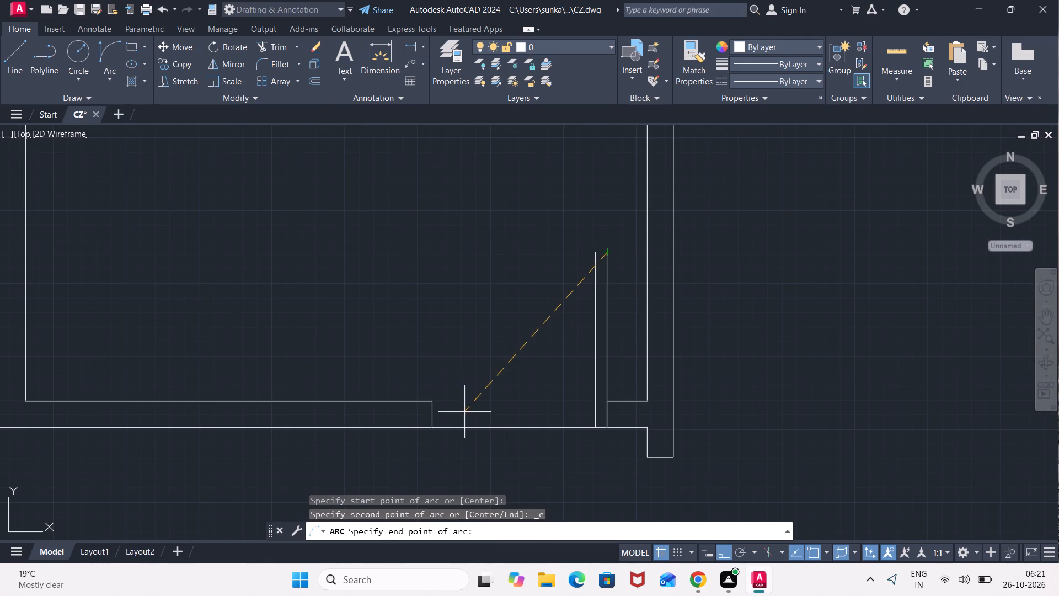
pyautogui.scroll(3, 444, 427)
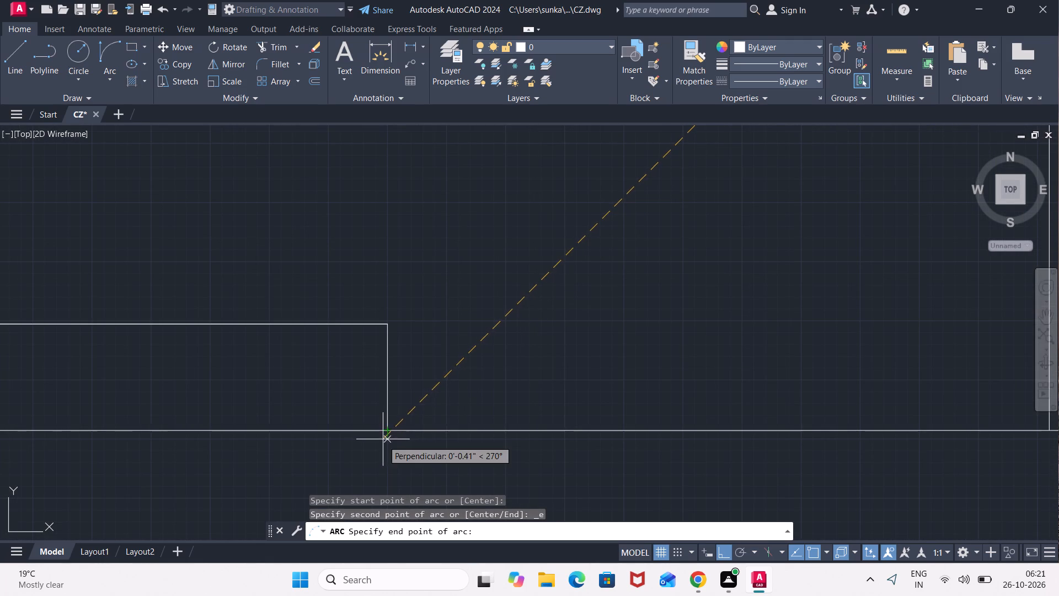
pyautogui.click(393, 428)
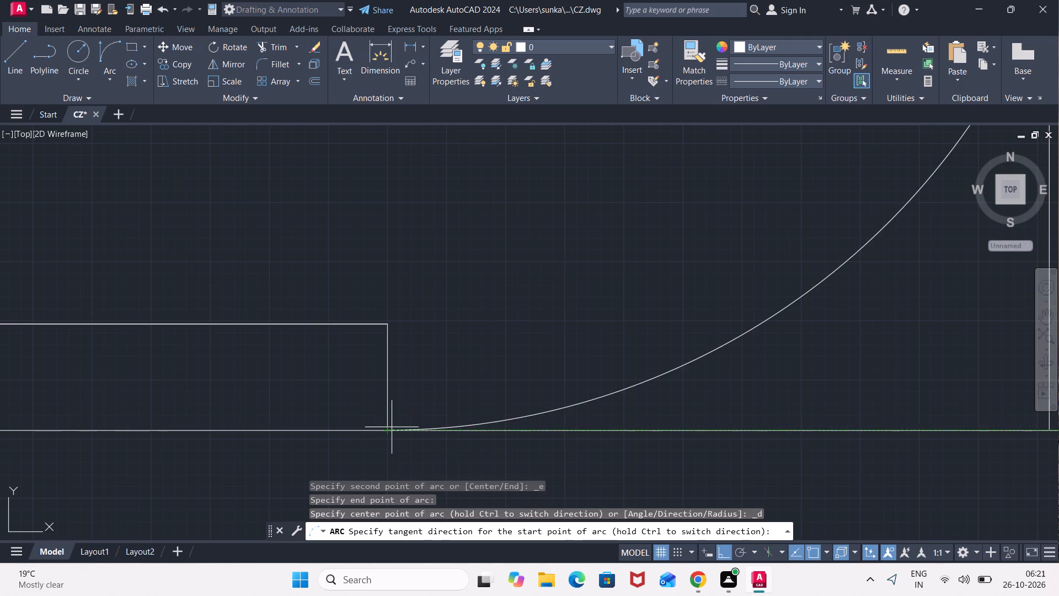
pyautogui.click(355, 283)
# In the northern stacked room, draw a line across the east opening to the south jamb, continuing 2'6" west as the door-leaf line.
pyautogui.scroll(-3, 355, 283)
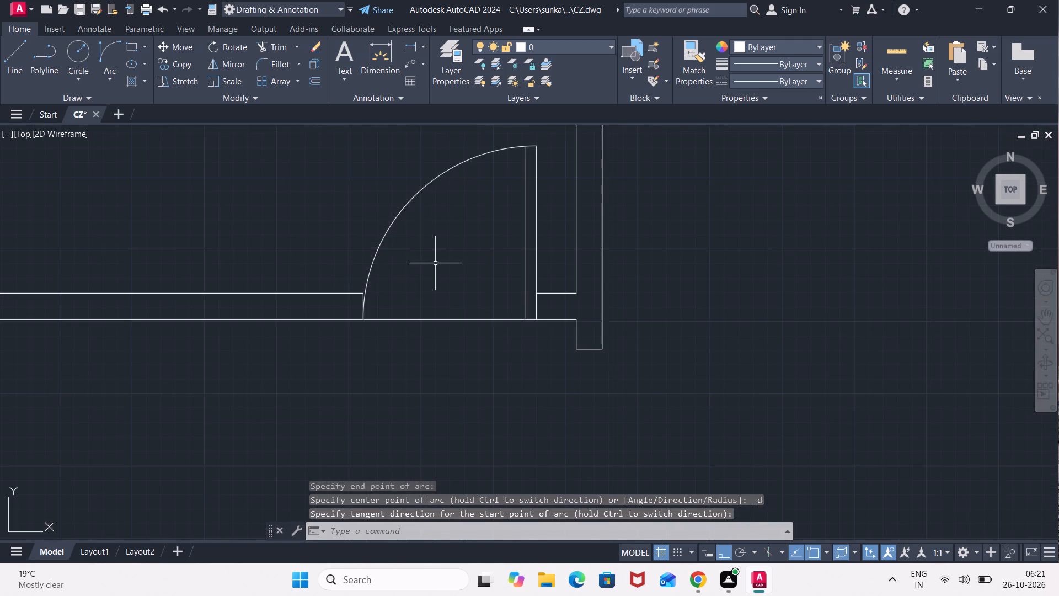
pyautogui.scroll(-2, 438, 263)
pyautogui.moveTo(438, 263); pyautogui.dragTo(459, 379, button='middle')
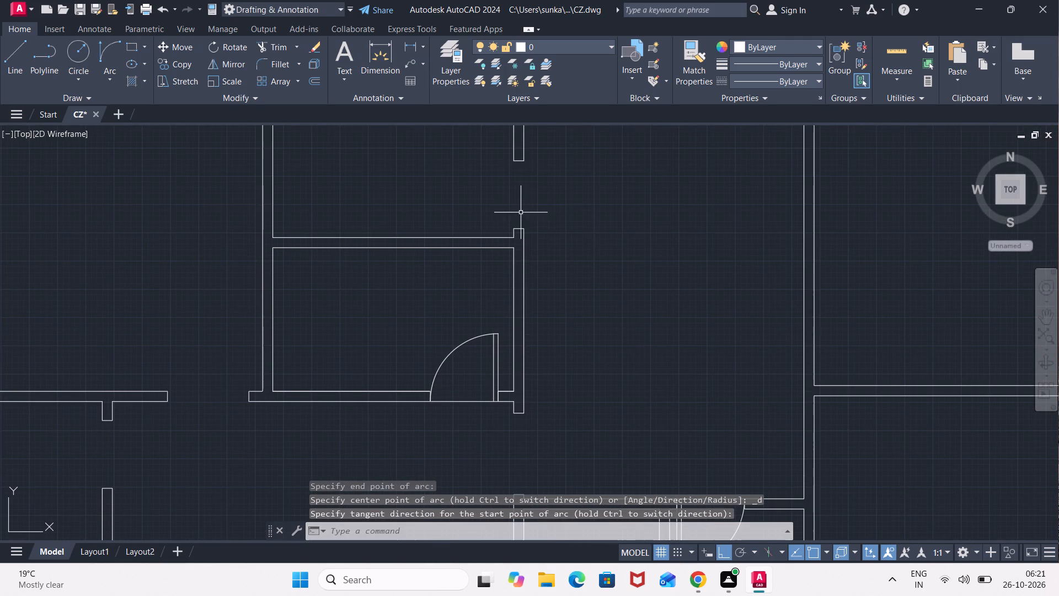
pyautogui.press('l')
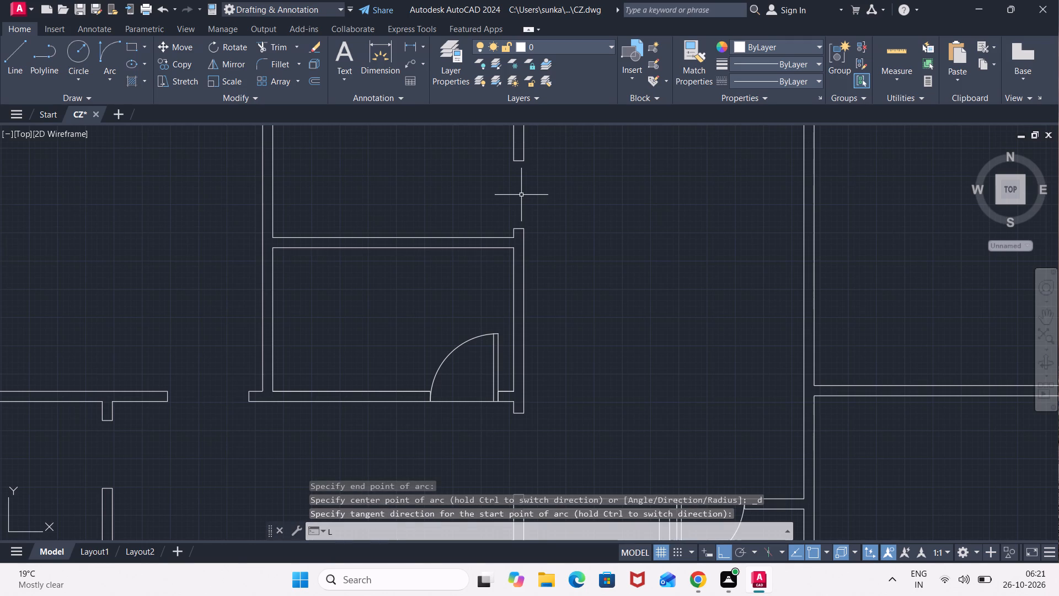
pyautogui.press('Return')
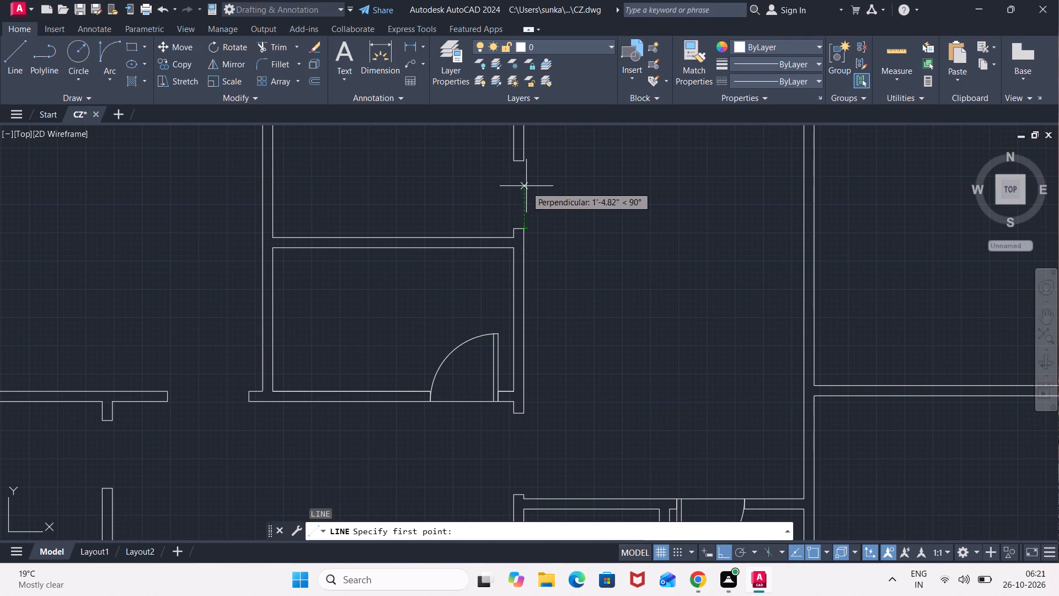
pyautogui.click(525, 158)
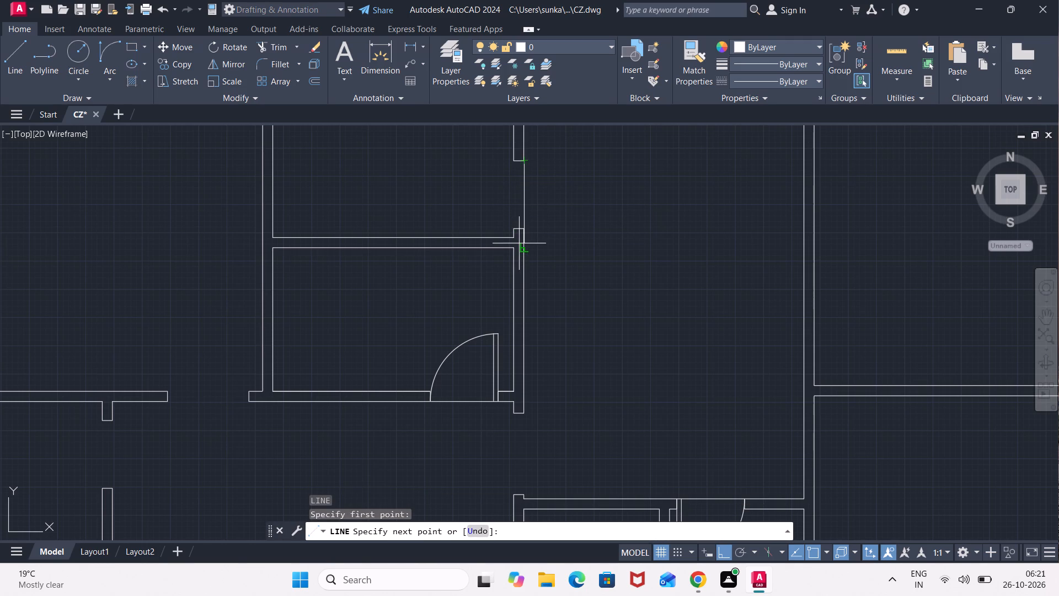
pyautogui.click(526, 226)
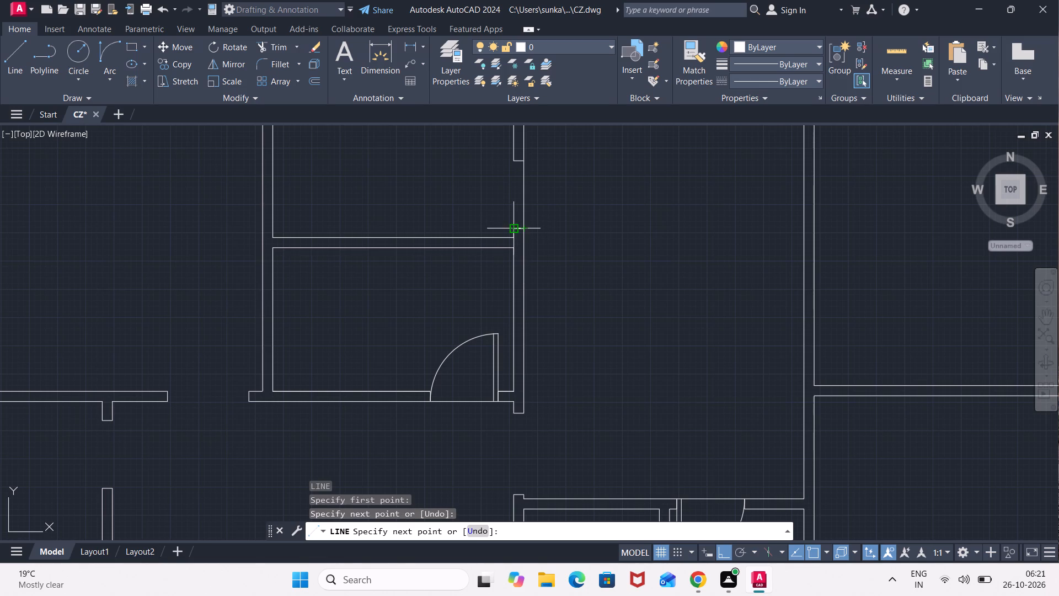
pyautogui.write('2\'6"')
pyautogui.press('Return')
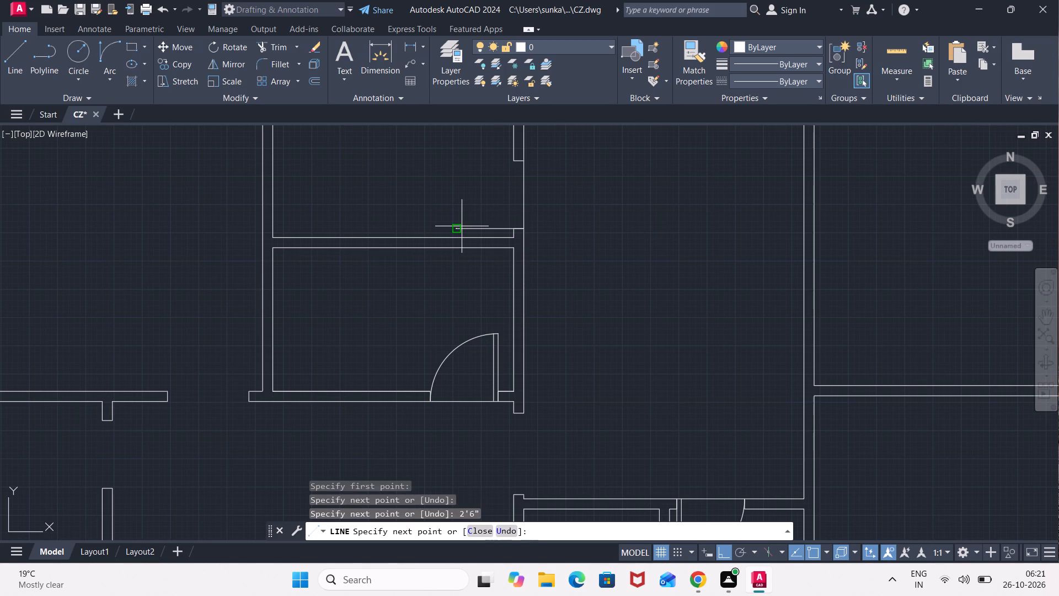
pyautogui.press('Escape')
# Offset the 2'6" door-leaf line at the northern stacked room's east opening 2" to the north.
pyautogui.press('o')
pyautogui.press('Return')
pyautogui.press('Return')
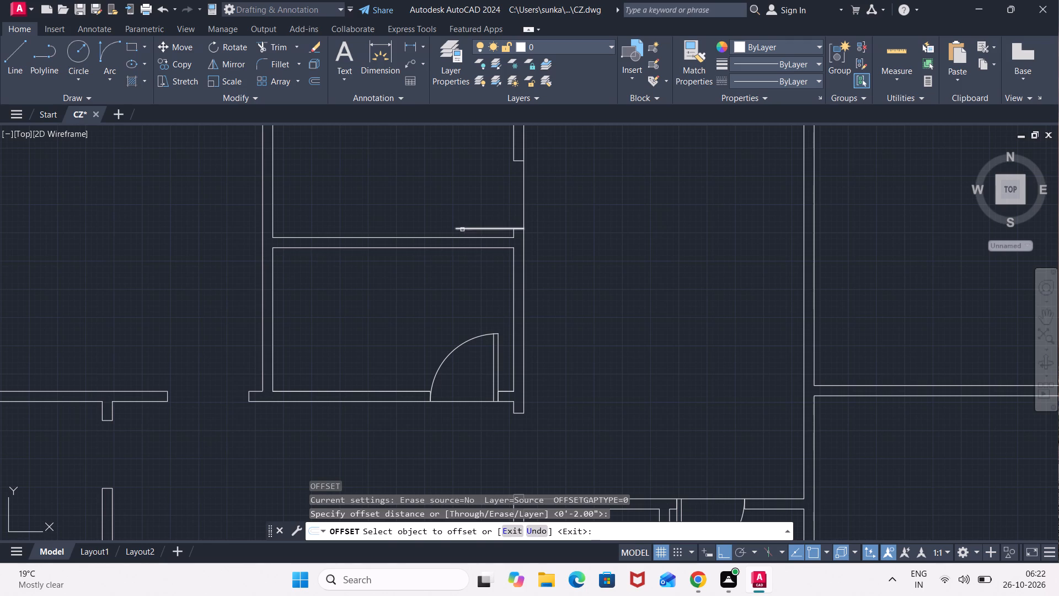
pyautogui.click(462, 230)
pyautogui.click(459, 195)
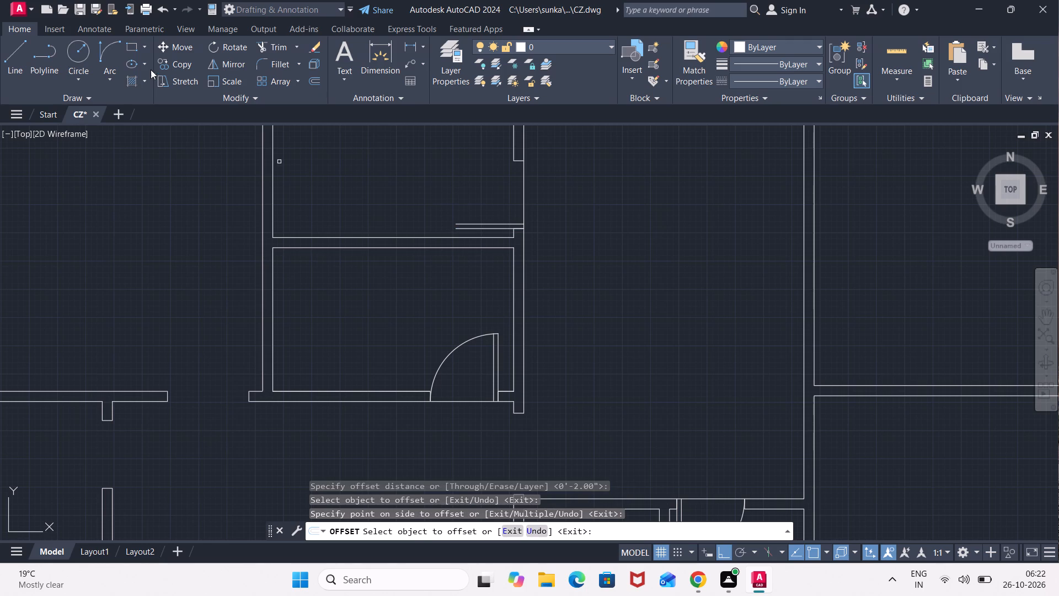
# Draw this door's swing arc from the outer leaf line's west end to the opening line's north end, using Start, End, Direction.
pyautogui.click(110, 71)
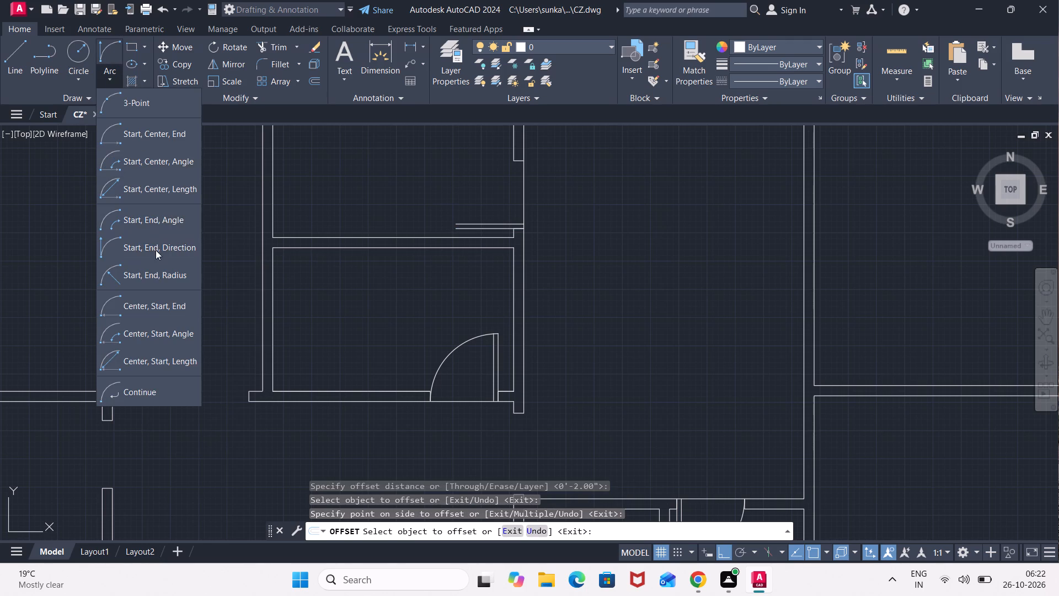
pyautogui.click(156, 250)
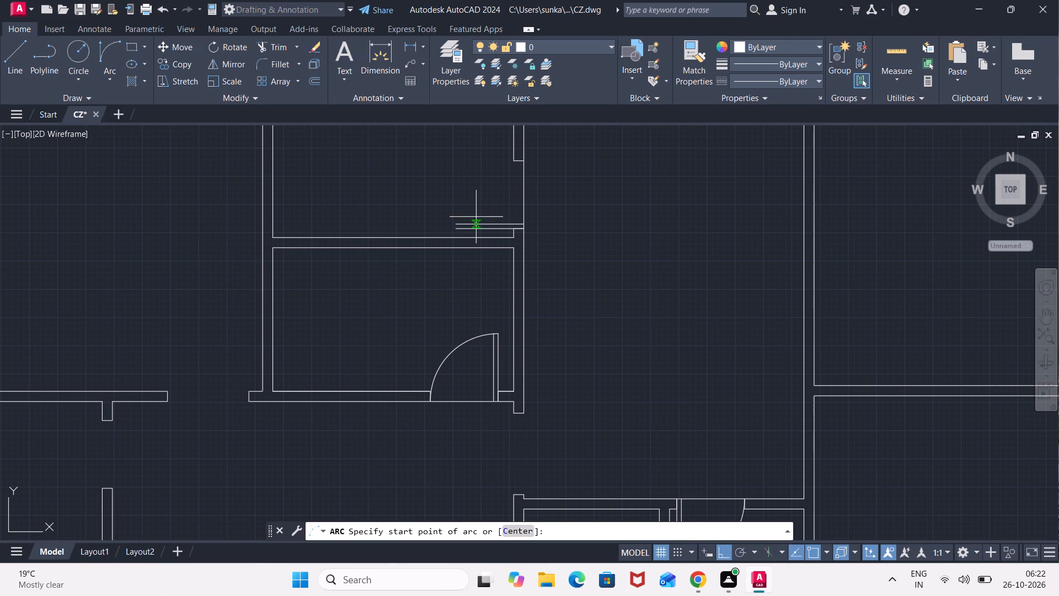
pyautogui.click(453, 230)
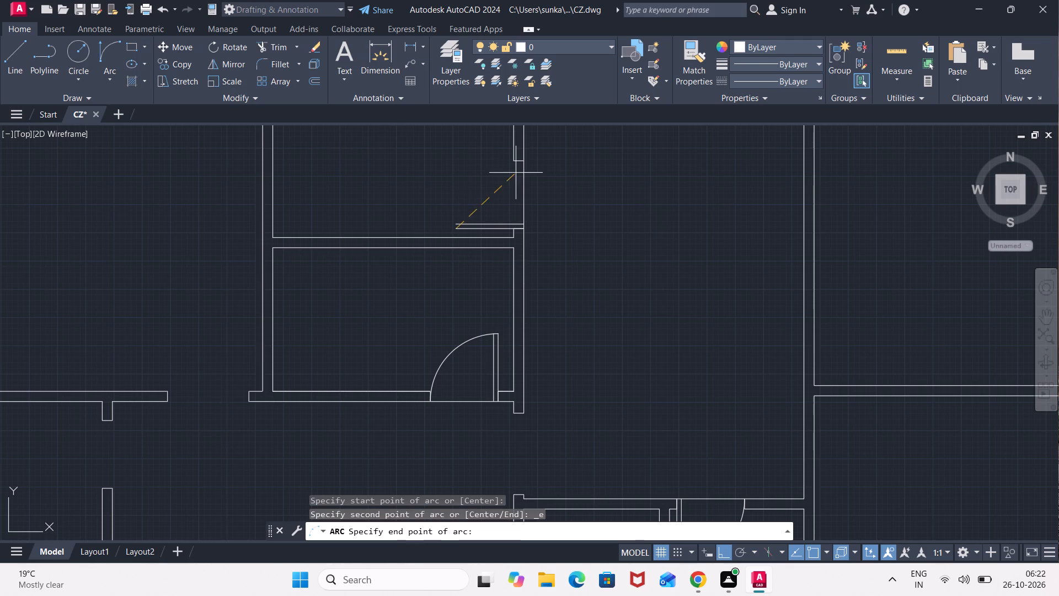
pyautogui.scroll(2, 521, 163)
pyautogui.click(524, 156)
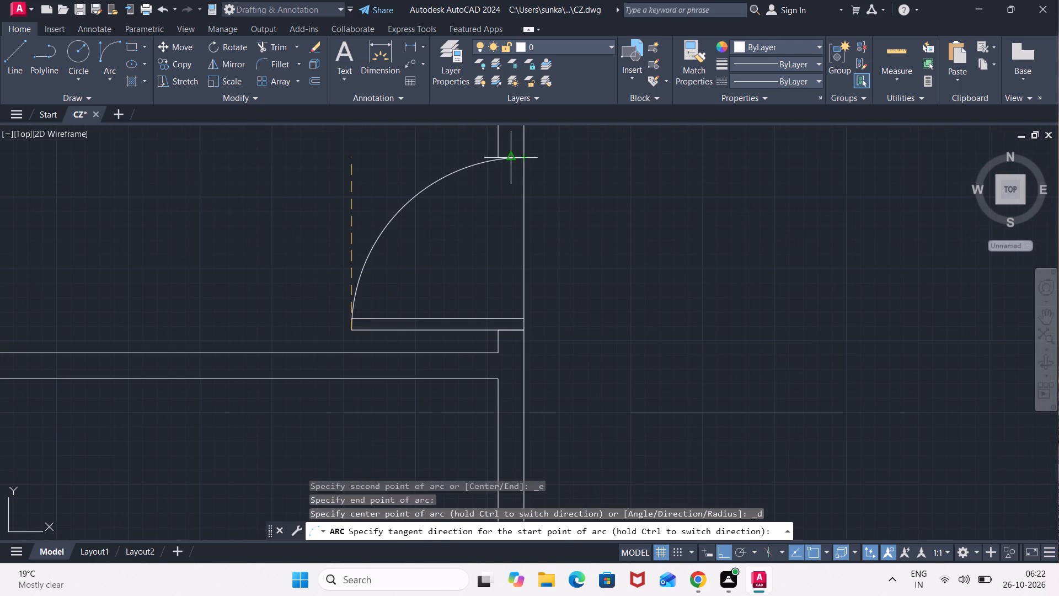
pyautogui.click(277, 148)
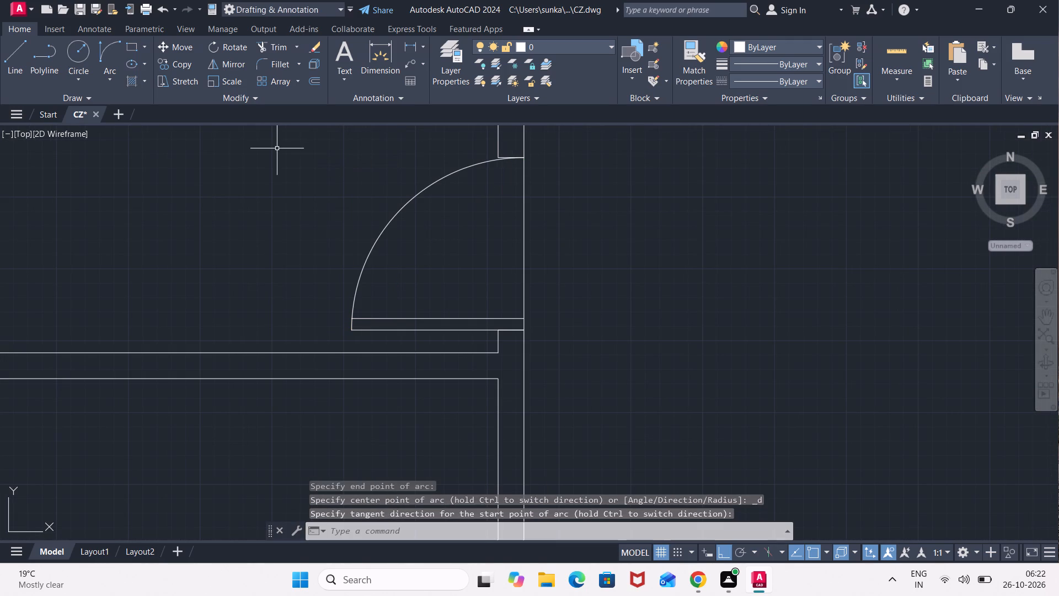
pyautogui.scroll(-3, 356, 197)
pyautogui.moveTo(336, 195); pyautogui.dragTo(554, 139, button='middle')
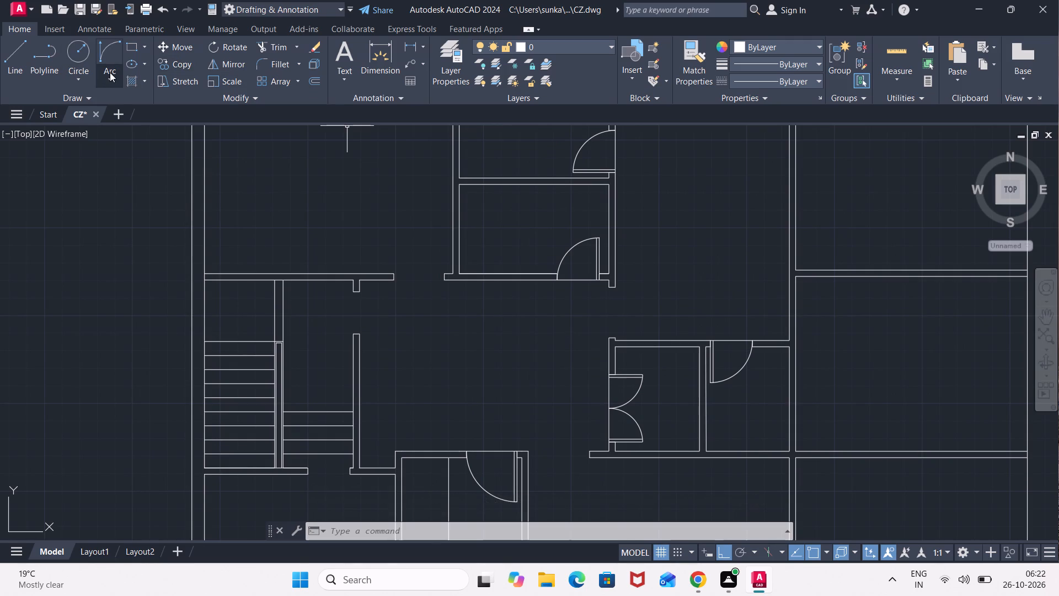
# Draw a line across the northwest room's south opening to the east jamb, continuing 3' north as the door-leaf line.
pyautogui.press('l')
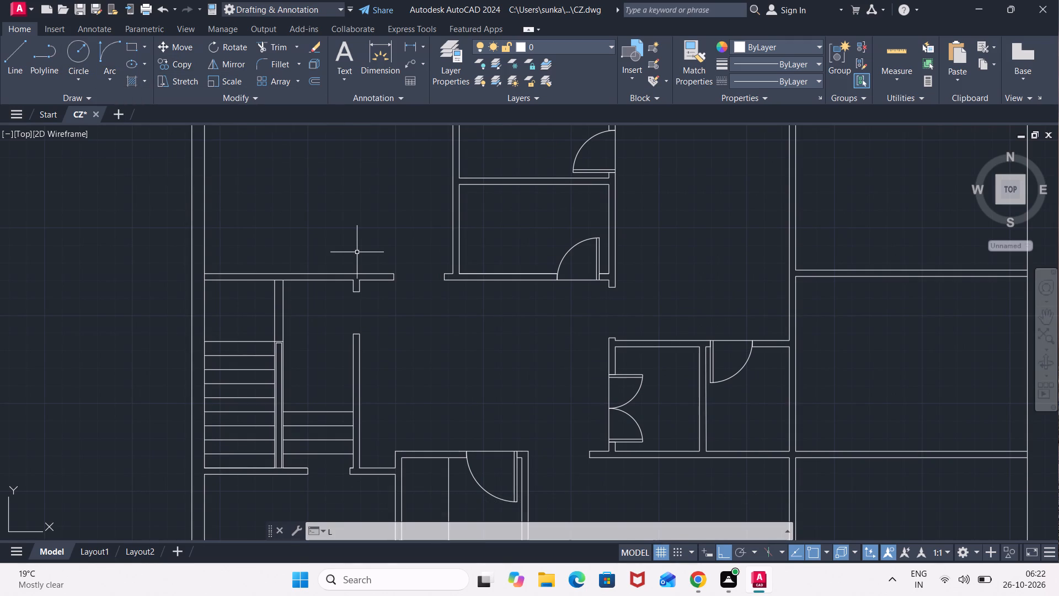
pyautogui.press('Return')
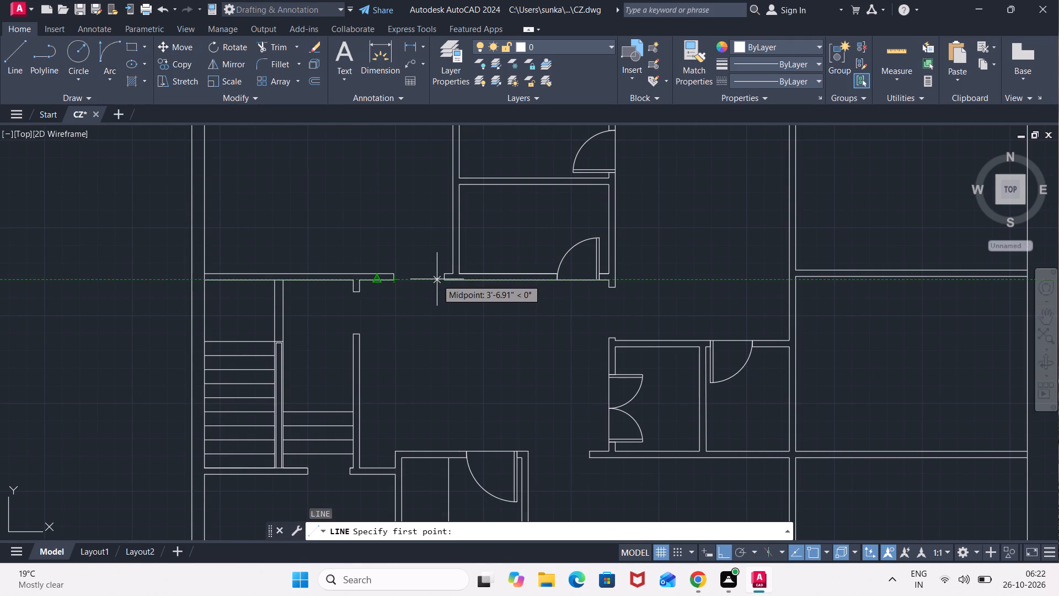
pyautogui.scroll(1, 422, 280)
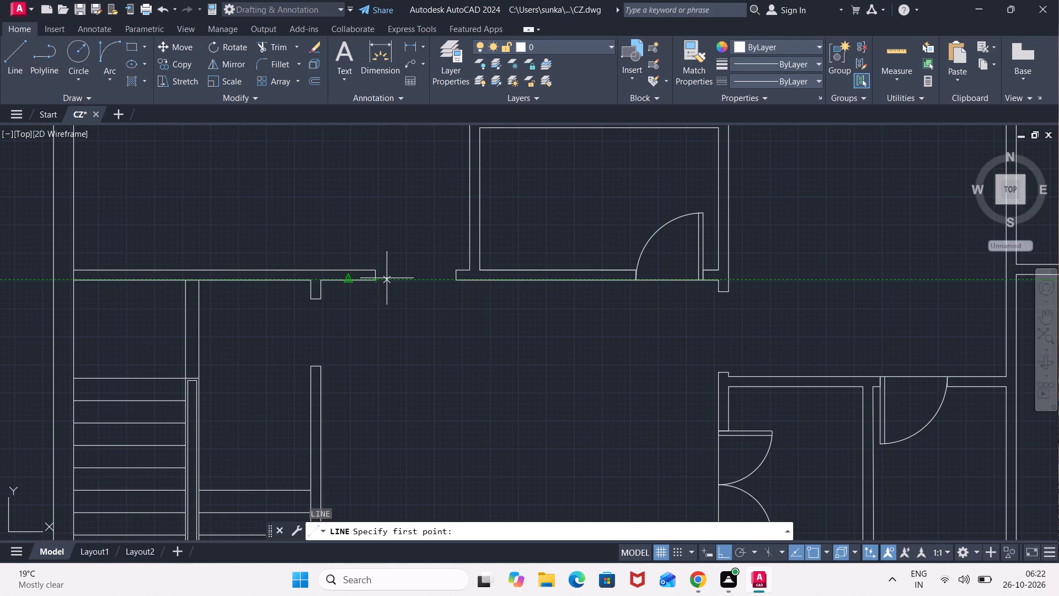
pyautogui.click(378, 278)
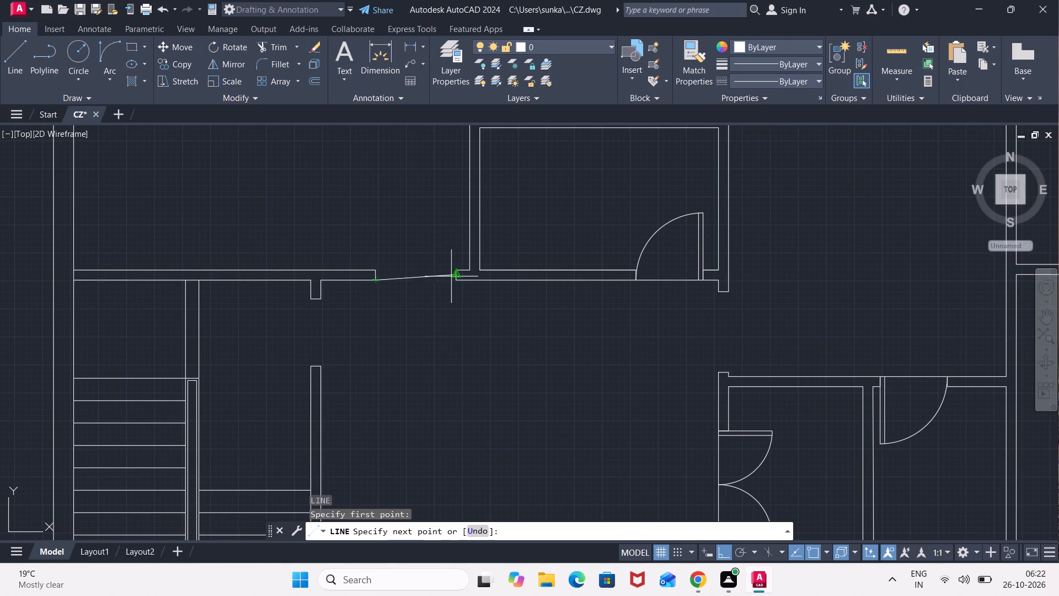
pyautogui.click(453, 281)
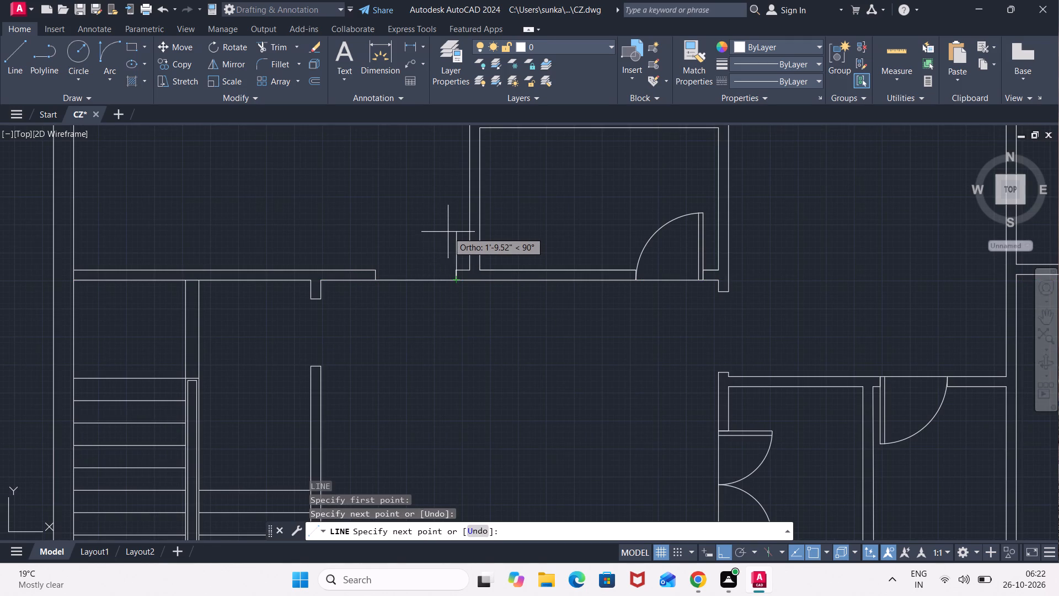
pyautogui.write("3'")
pyautogui.press('Return')
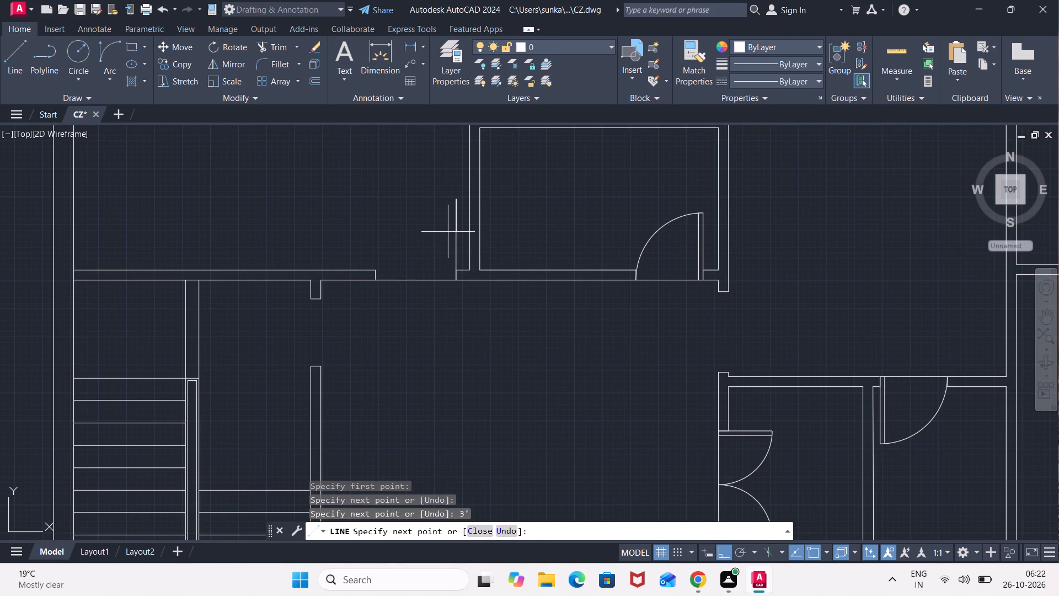
pyautogui.press('Escape')
# Offset the 3' door-leaf line at the northwest room's south opening 2" to the west.
pyautogui.press('o')
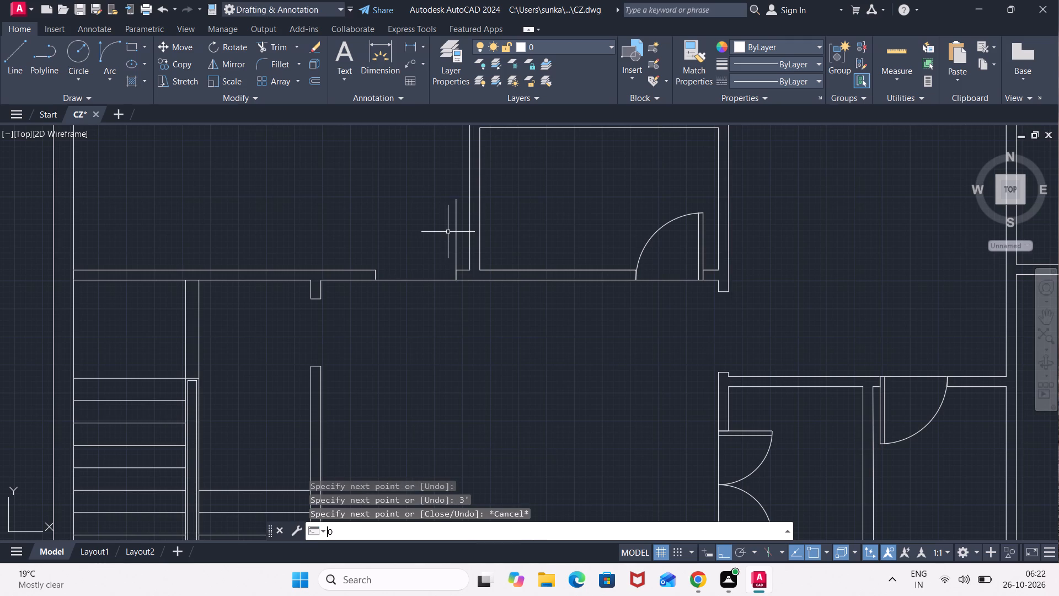
pyautogui.press('Return')
pyautogui.press('Return')
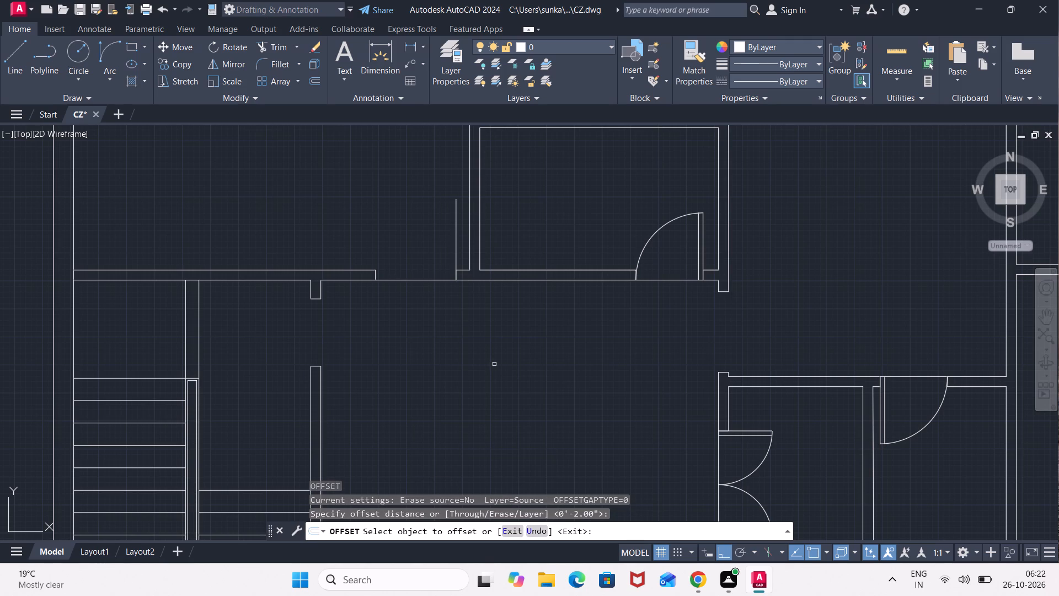
pyautogui.click(457, 244)
pyautogui.click(399, 244)
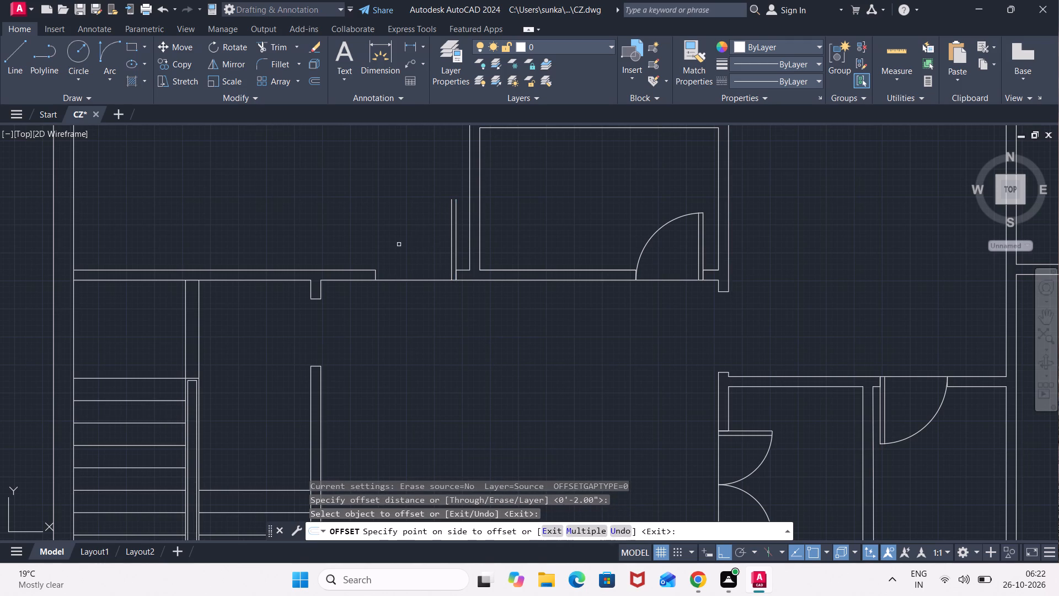
# Draw this door's swing arc from the outer leaf line's north end to the opening line's west end, using Start, End, Direction.
pyautogui.click(111, 79)
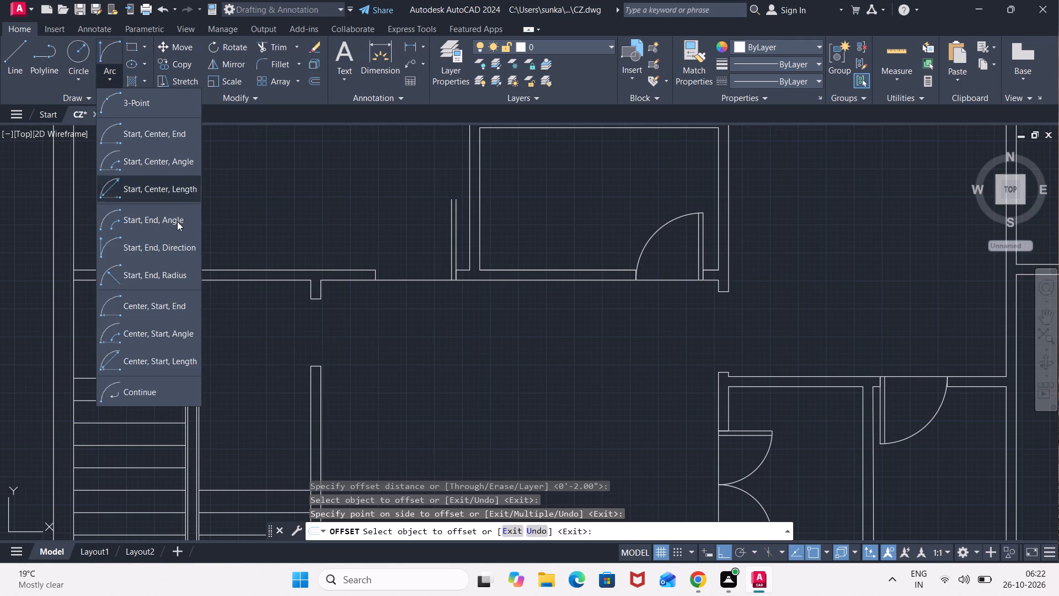
pyautogui.click(176, 252)
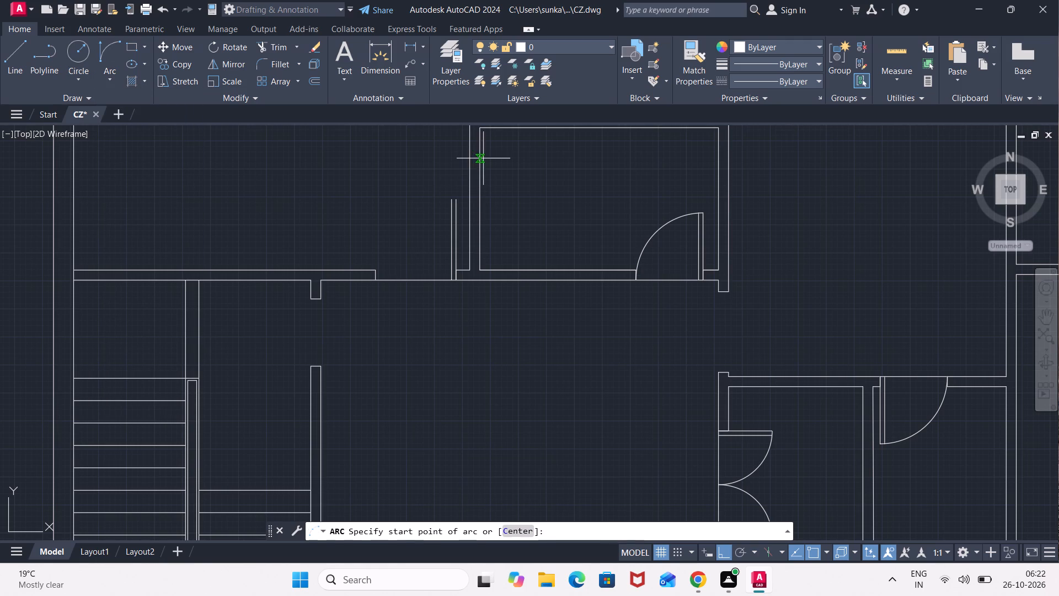
pyautogui.click(454, 203)
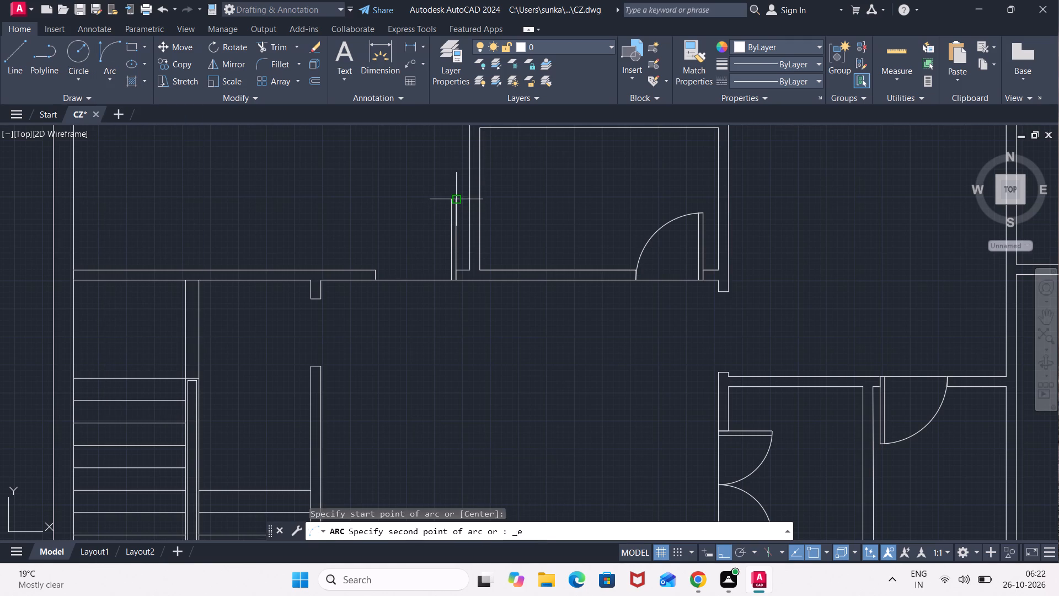
pyautogui.click(378, 279)
pyautogui.click(333, 183)
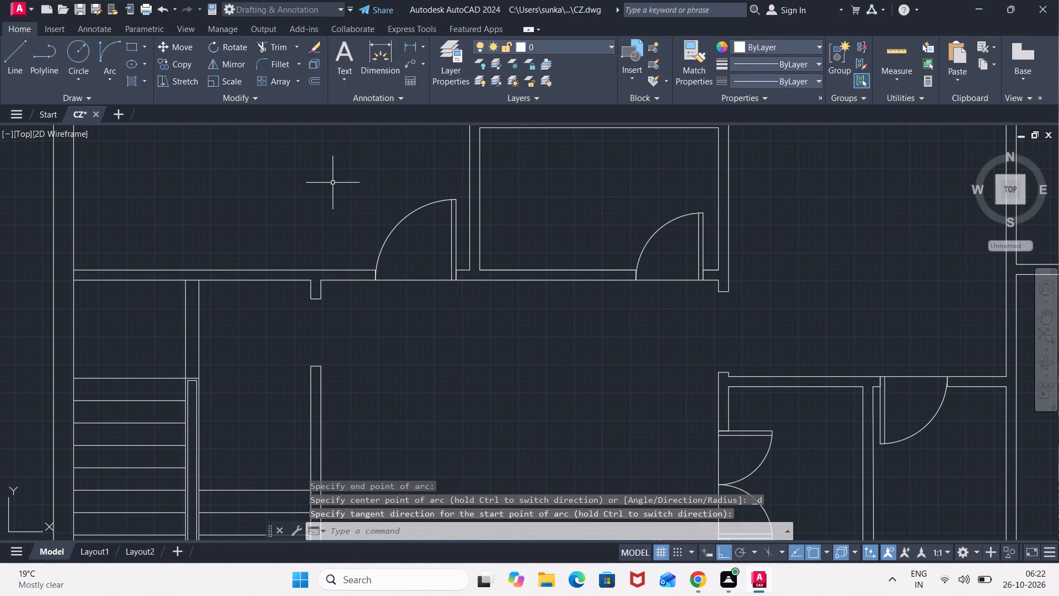
# Draw a line across the stair room's east opening to the north jamb, continuing 2'6" east as the door-leaf line.
pyautogui.scroll(-2, 377, 295)
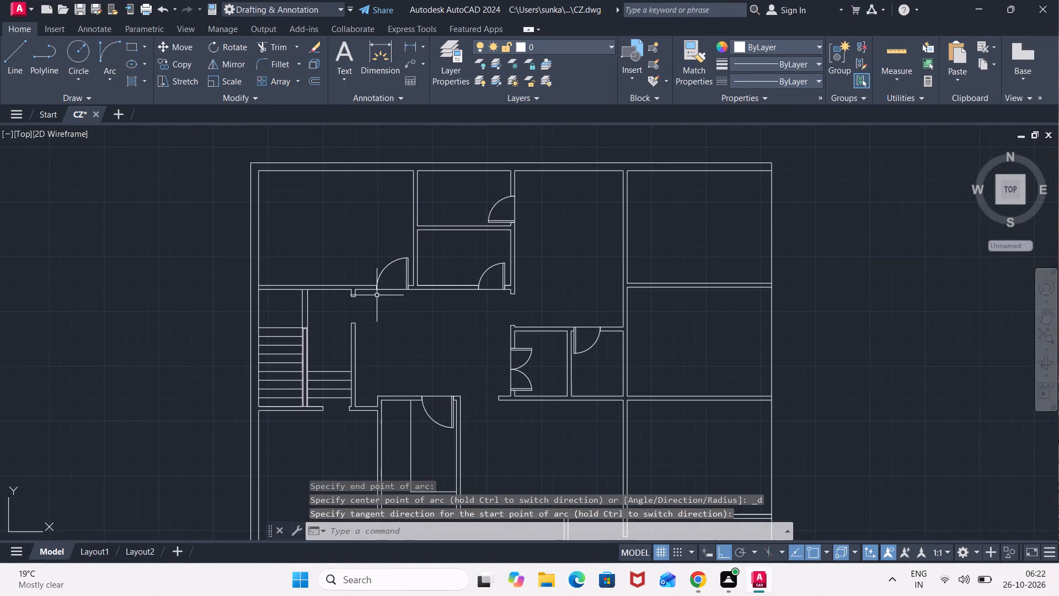
pyautogui.moveTo(376, 300); pyautogui.dragTo(364, 242, button='middle')
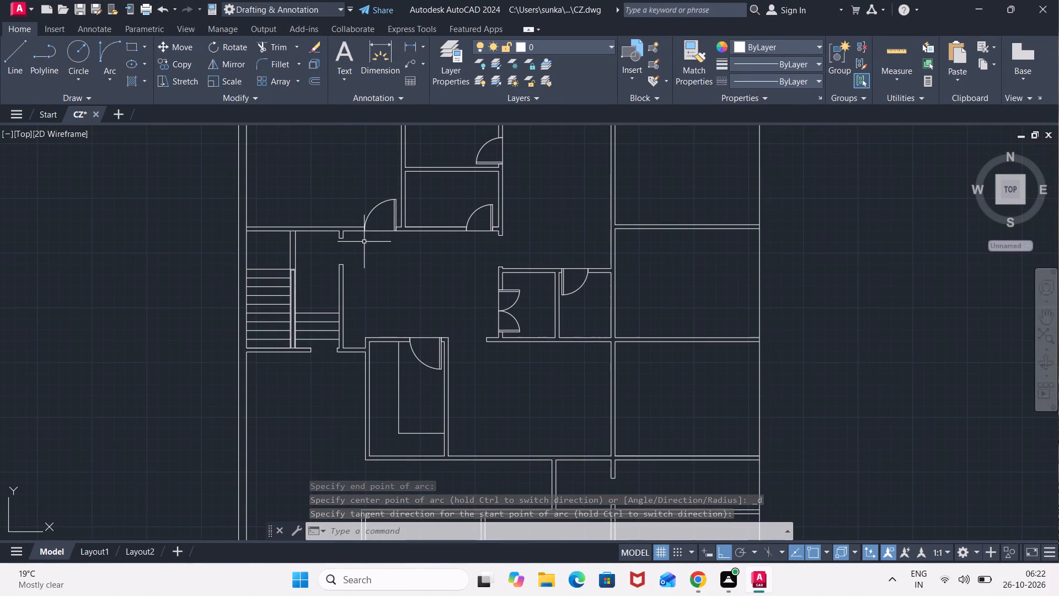
pyautogui.press('l')
pyautogui.press('Return')
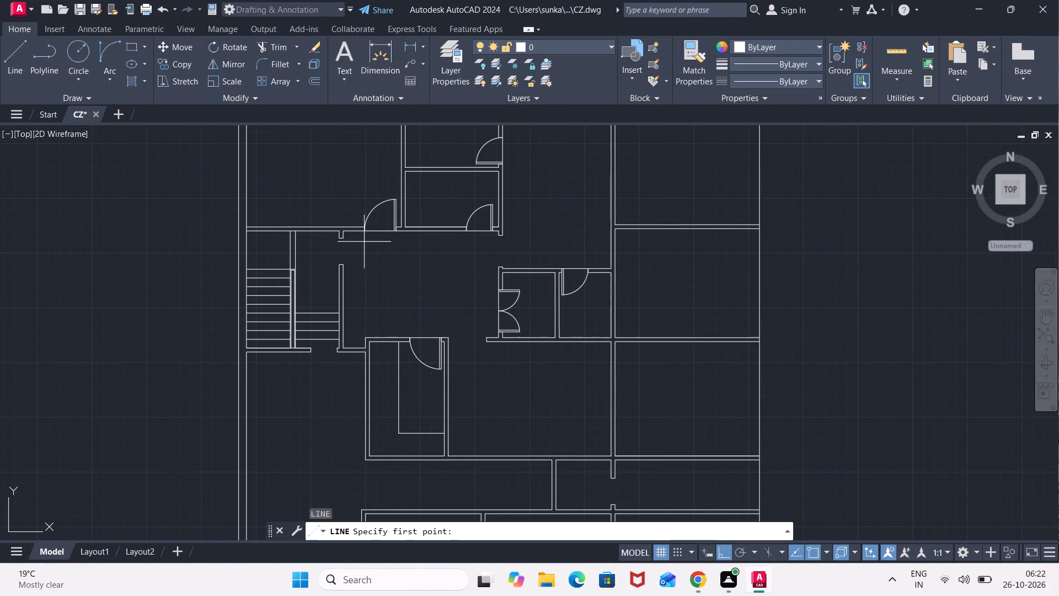
pyautogui.scroll(2, 364, 242)
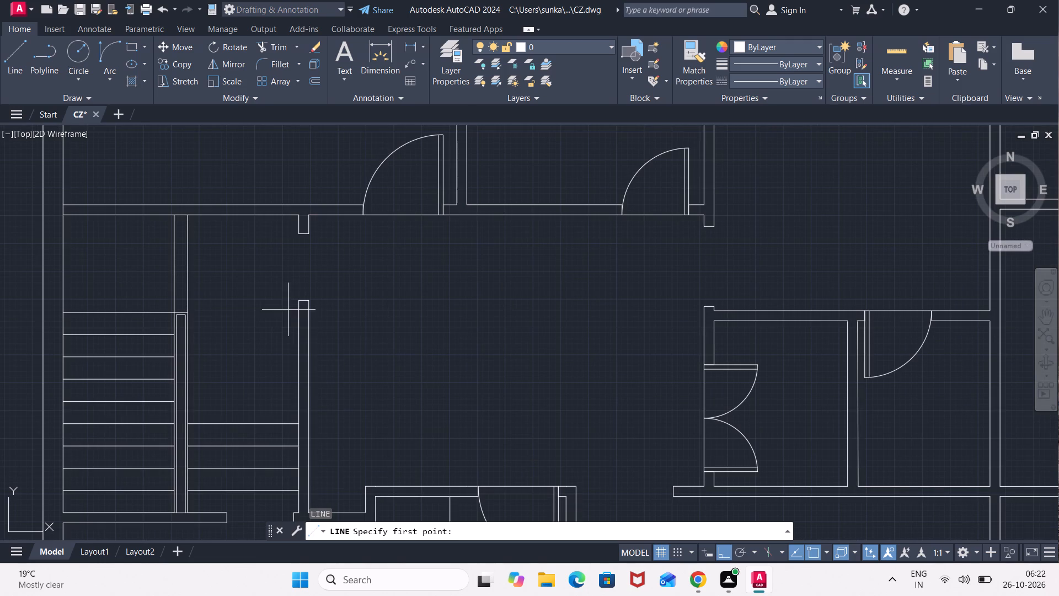
pyautogui.click(297, 296)
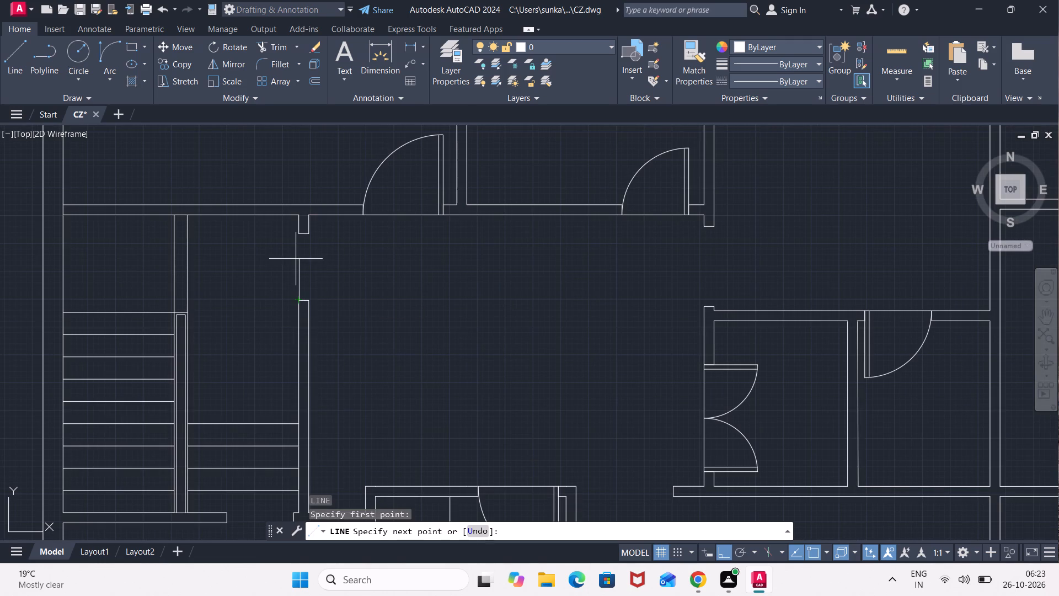
pyautogui.click(296, 232)
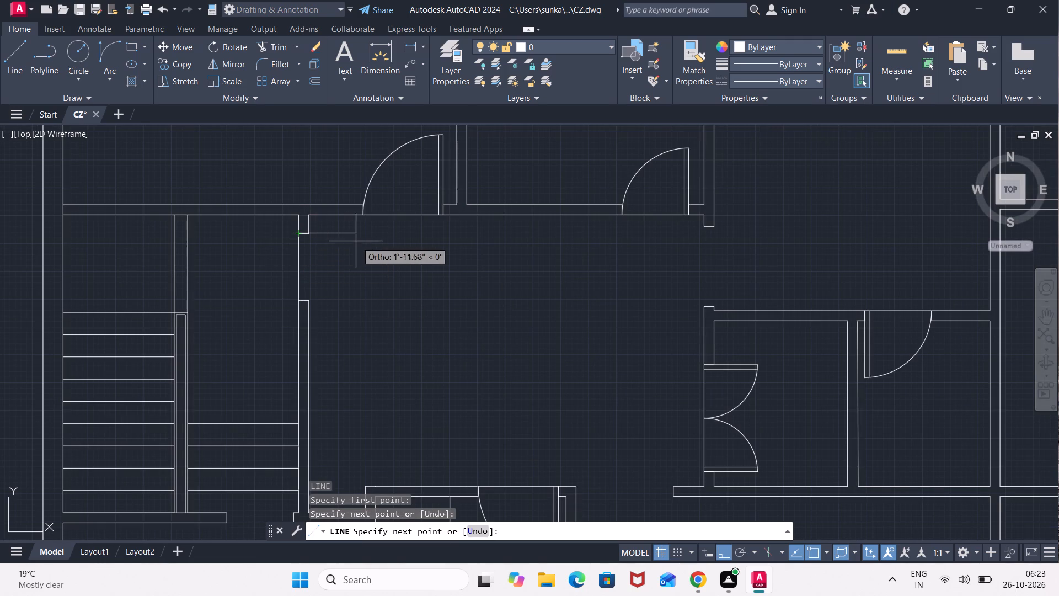
pyautogui.press('2')
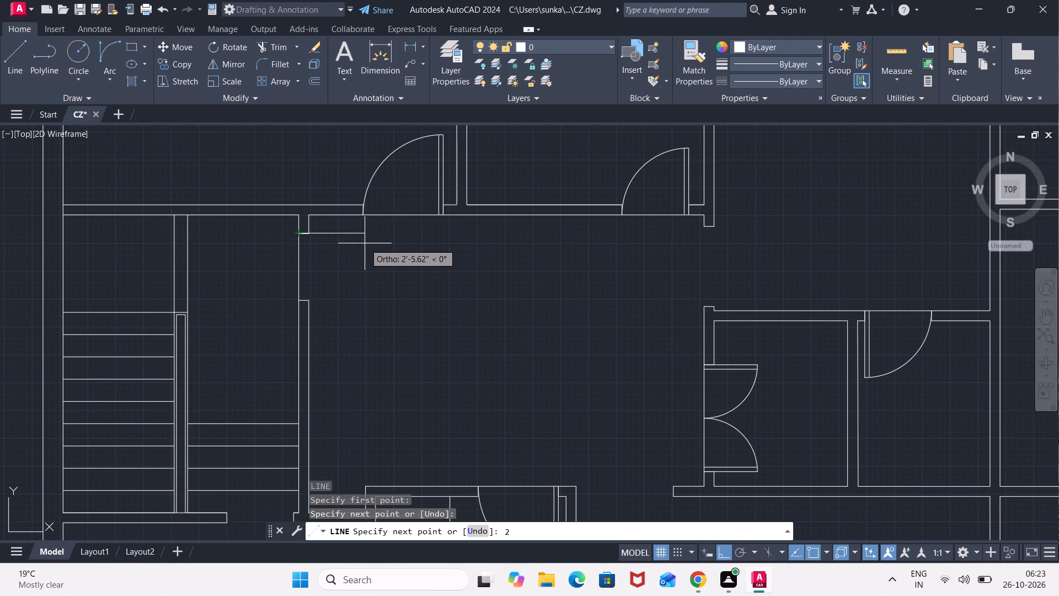
pyautogui.write('\'6"')
pyautogui.press('Return')
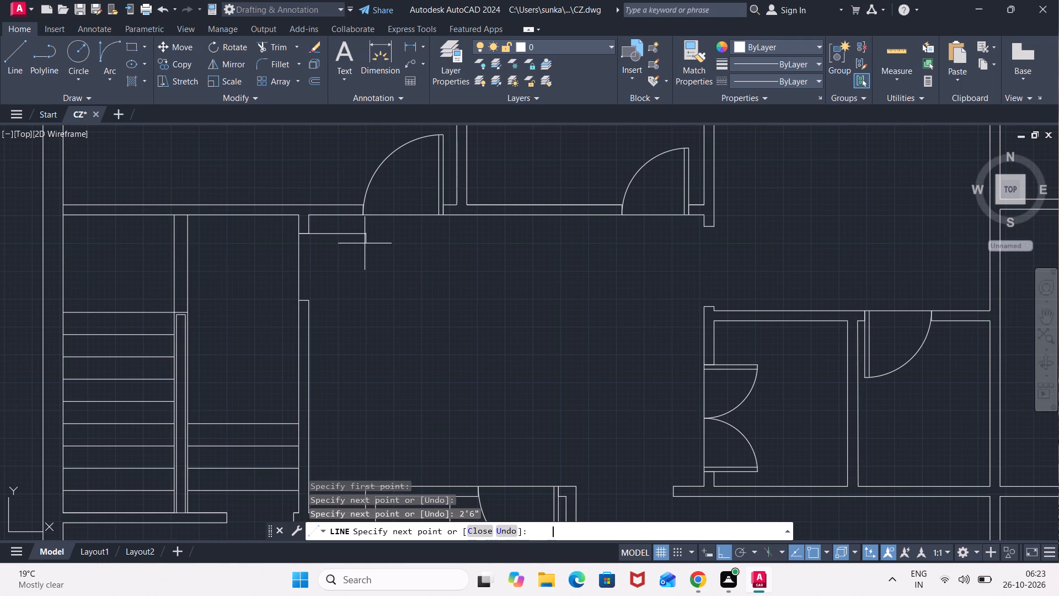
pyautogui.press('Escape')
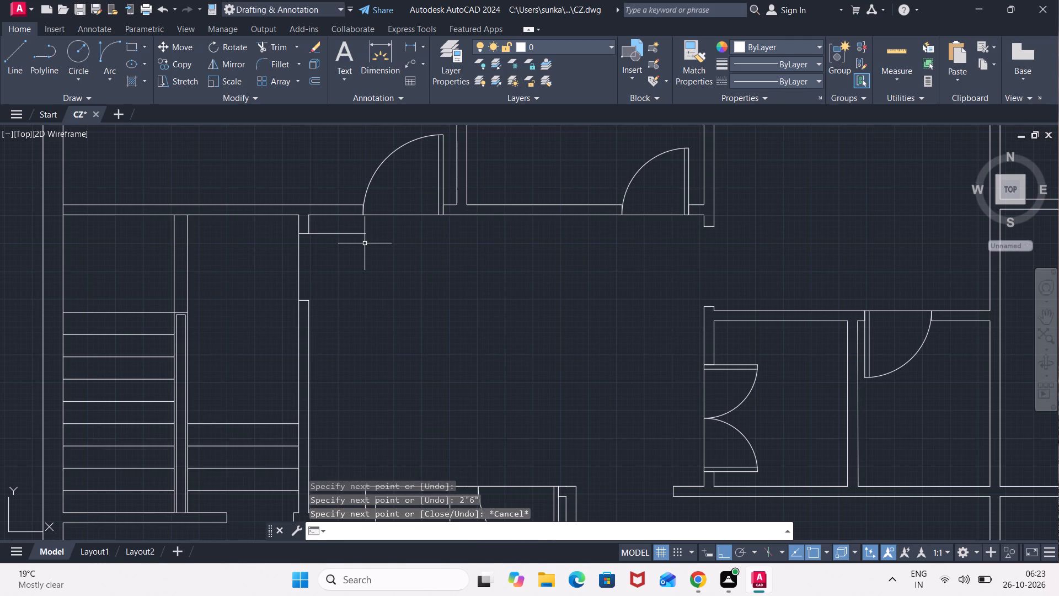
# Offset the 2'6" door-leaf line at the stair room's east opening 2" to the south.
pyautogui.press('o')
pyautogui.press('Return')
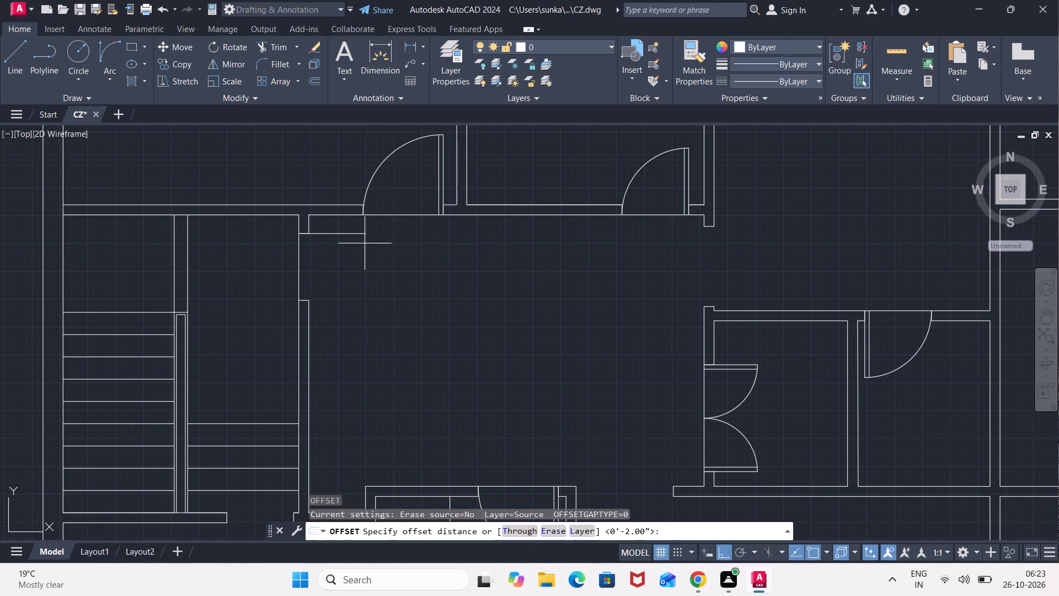
pyautogui.press('Return')
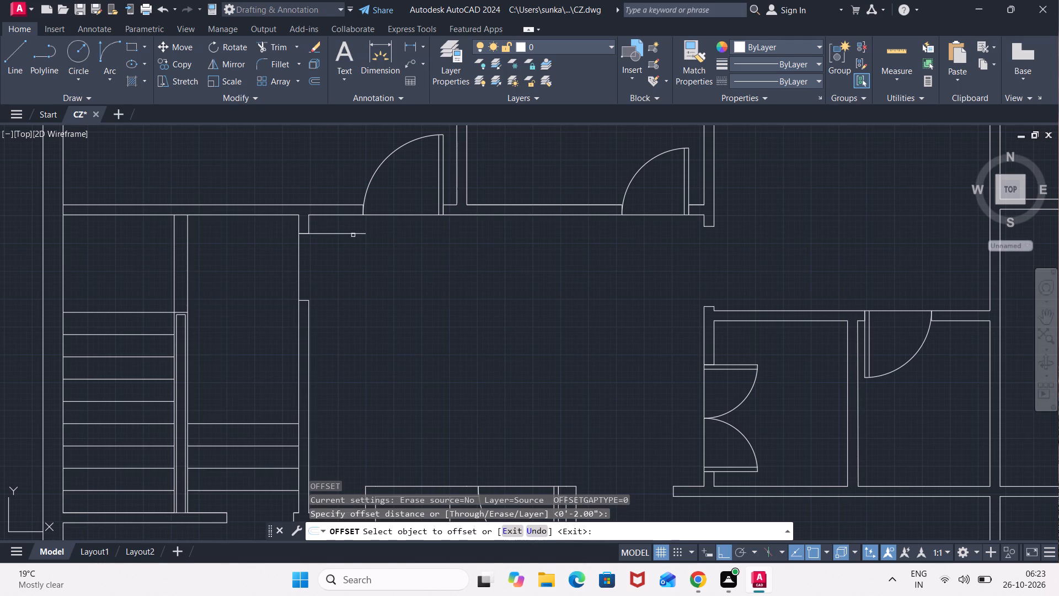
pyautogui.click(352, 235)
pyautogui.click(357, 263)
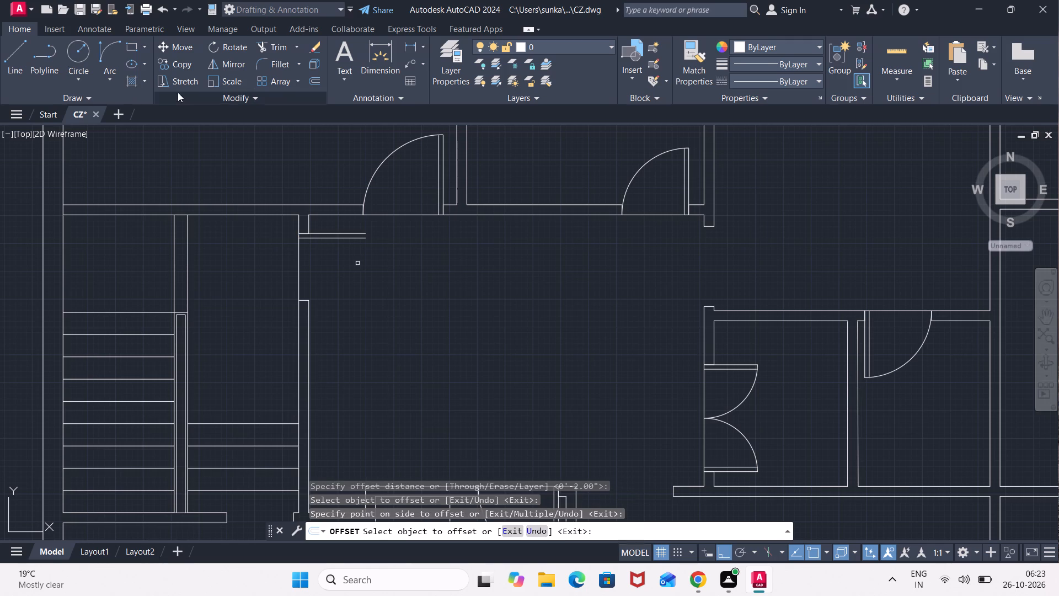
# Draw this door's swing arc from the outer leaf line's east end to the opening line's south end, using Start, End, Direction.
pyautogui.click(108, 73)
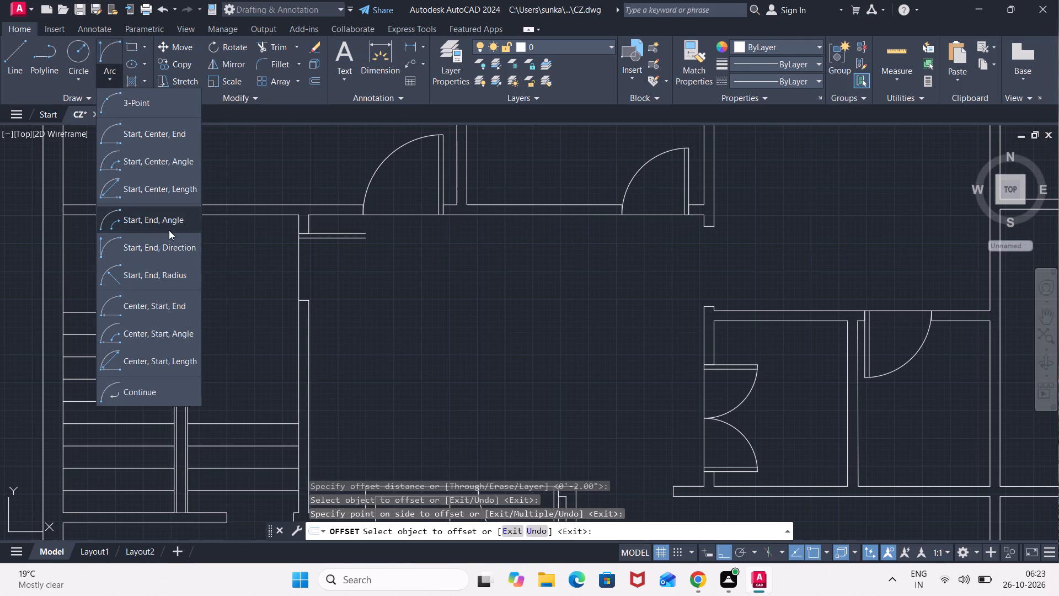
pyautogui.click(174, 225)
pyautogui.click(120, 87)
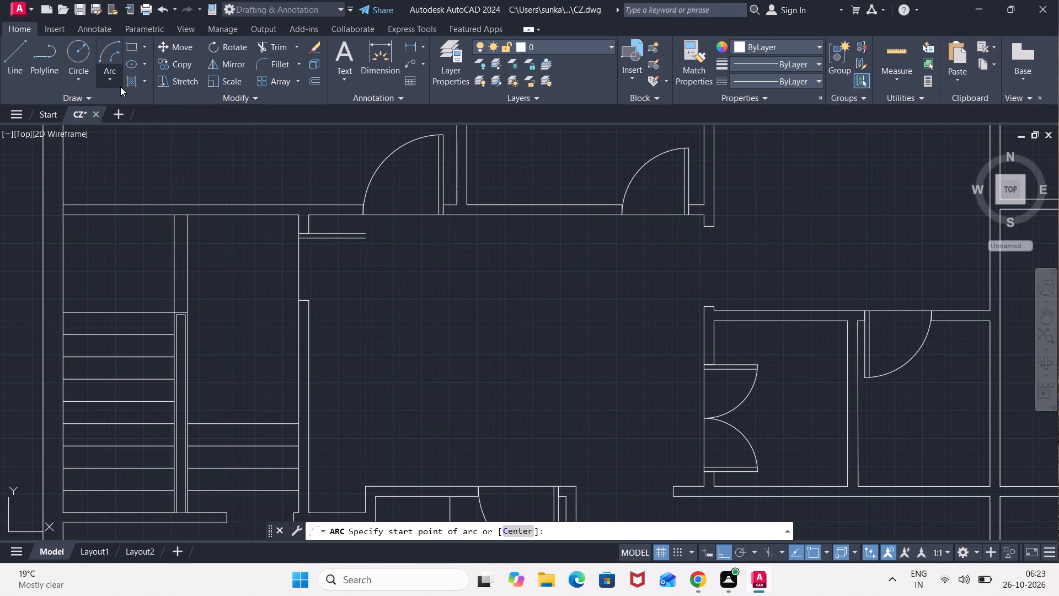
pyautogui.click(154, 244)
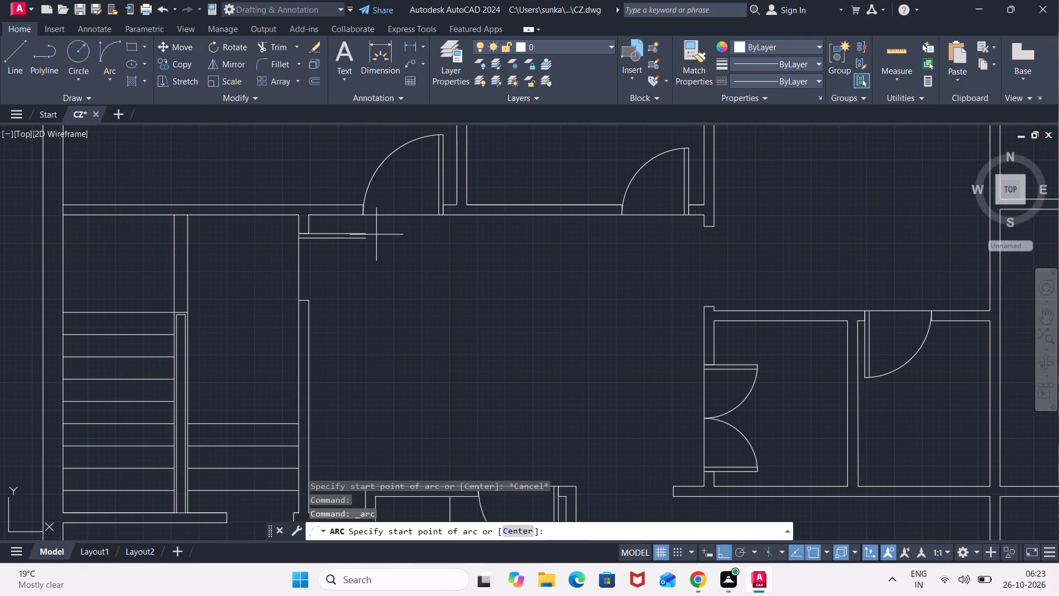
pyautogui.click(372, 234)
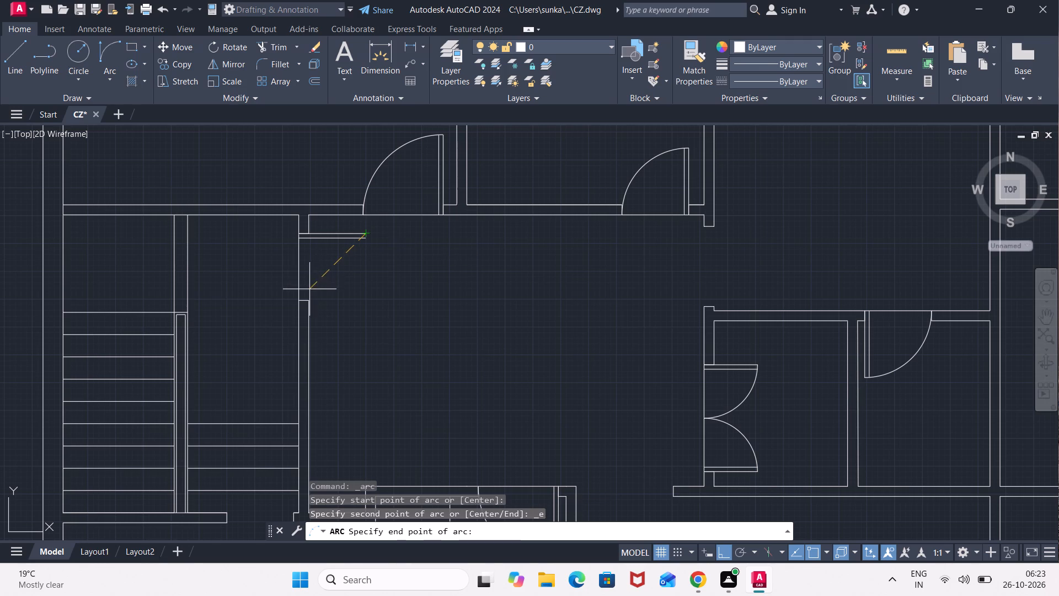
pyautogui.scroll(3, 309, 291)
pyautogui.click(264, 326)
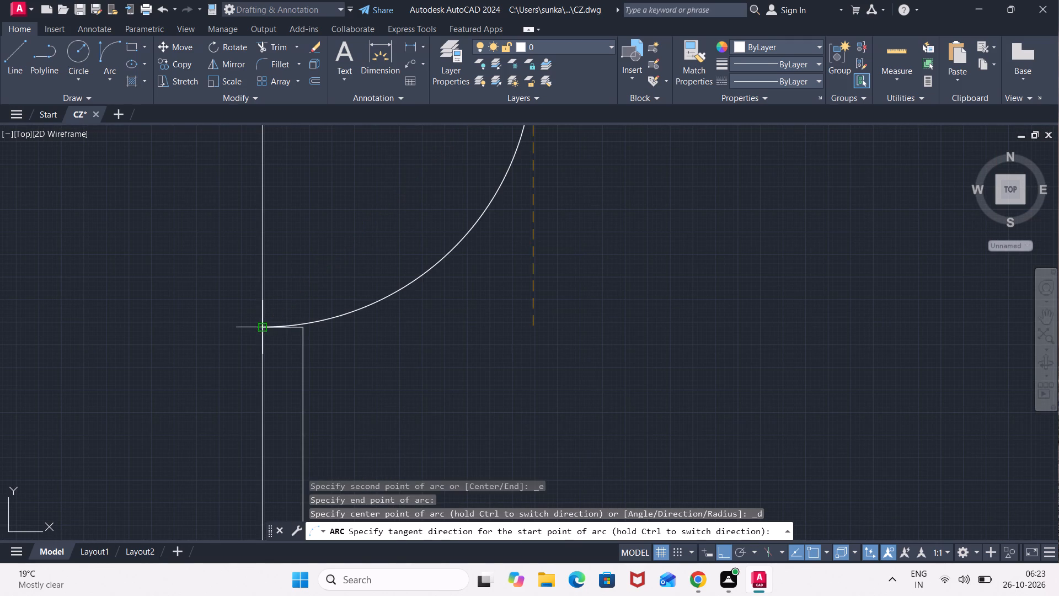
pyautogui.click(525, 253)
# Draw a line across the stair room's south opening to the east jamb, continuing 2'6" north as the door-leaf line.
pyautogui.scroll(-5, 525, 251)
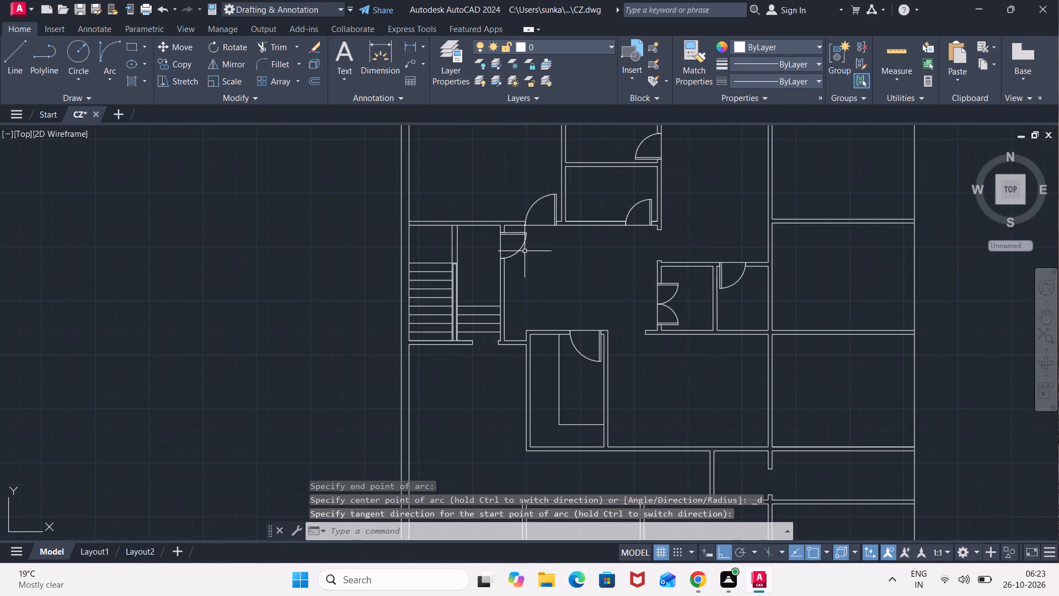
pyautogui.moveTo(489, 338); pyautogui.dragTo(444, 258, button='middle')
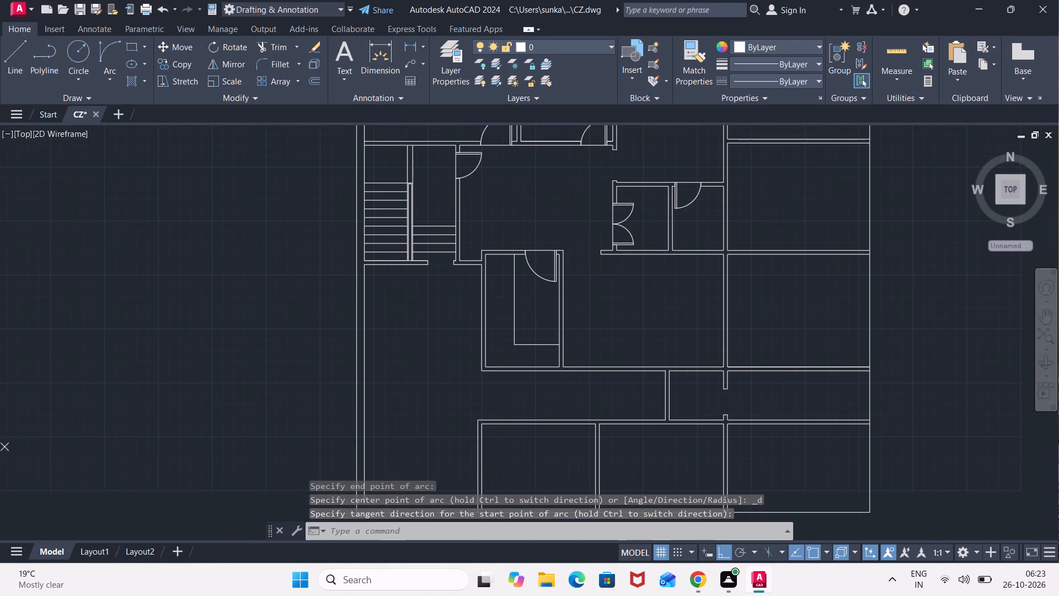
pyautogui.scroll(2, 444, 258)
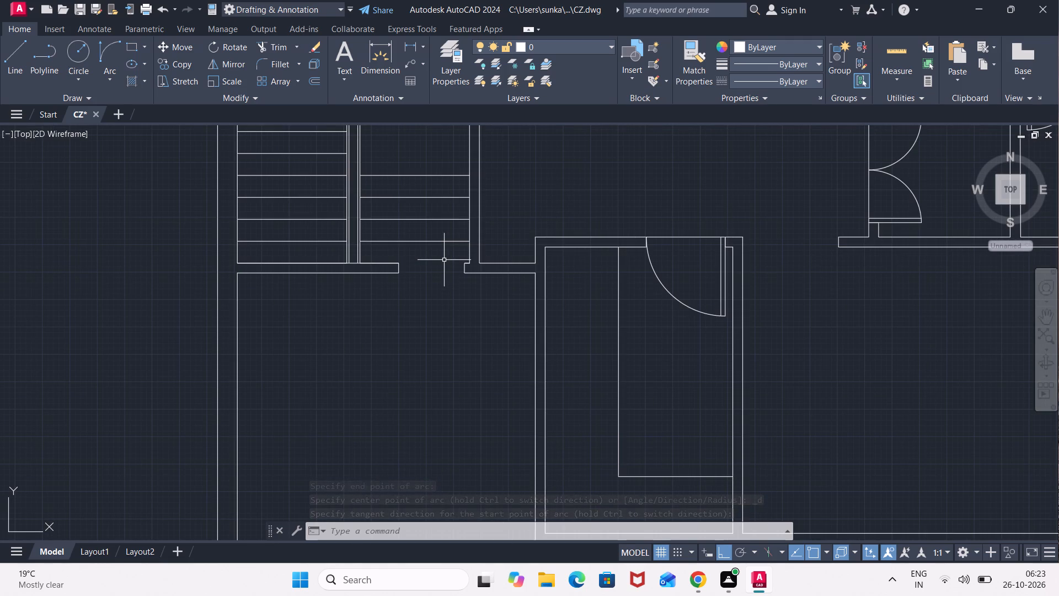
pyautogui.press('l')
pyautogui.press('Return')
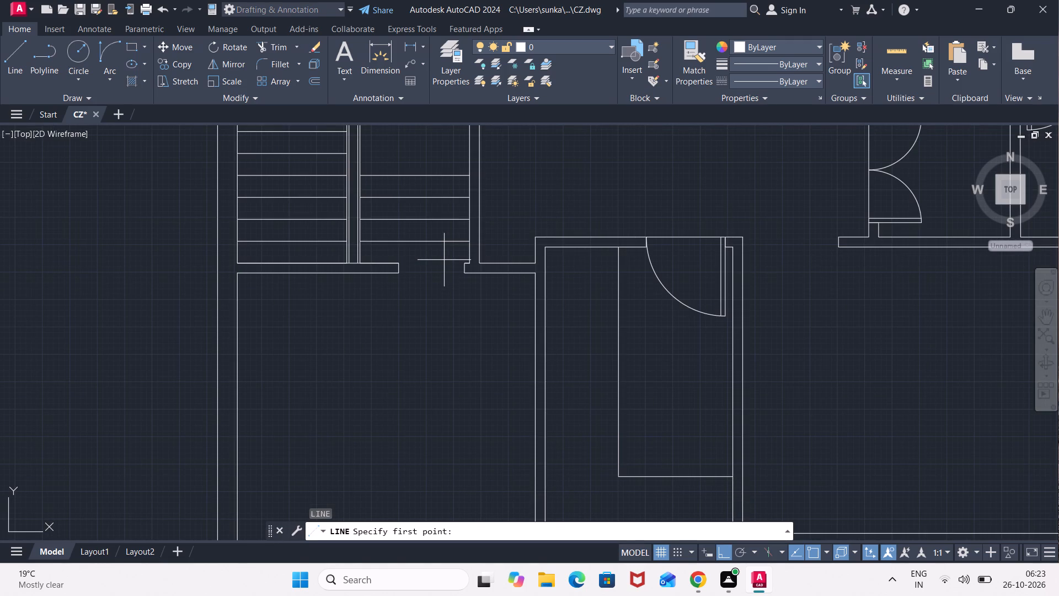
pyautogui.click(396, 276)
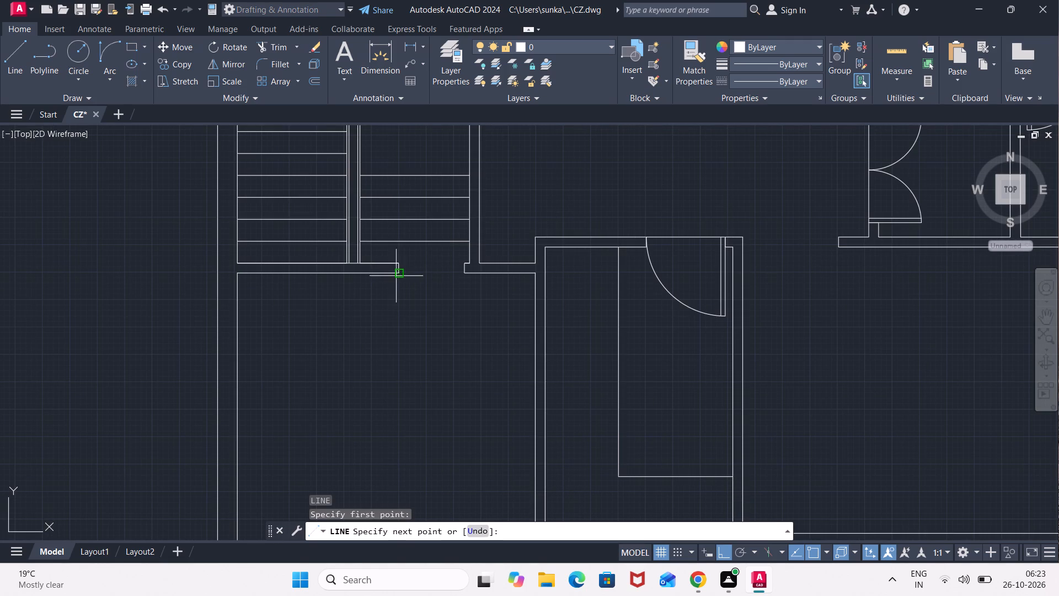
pyautogui.click(461, 276)
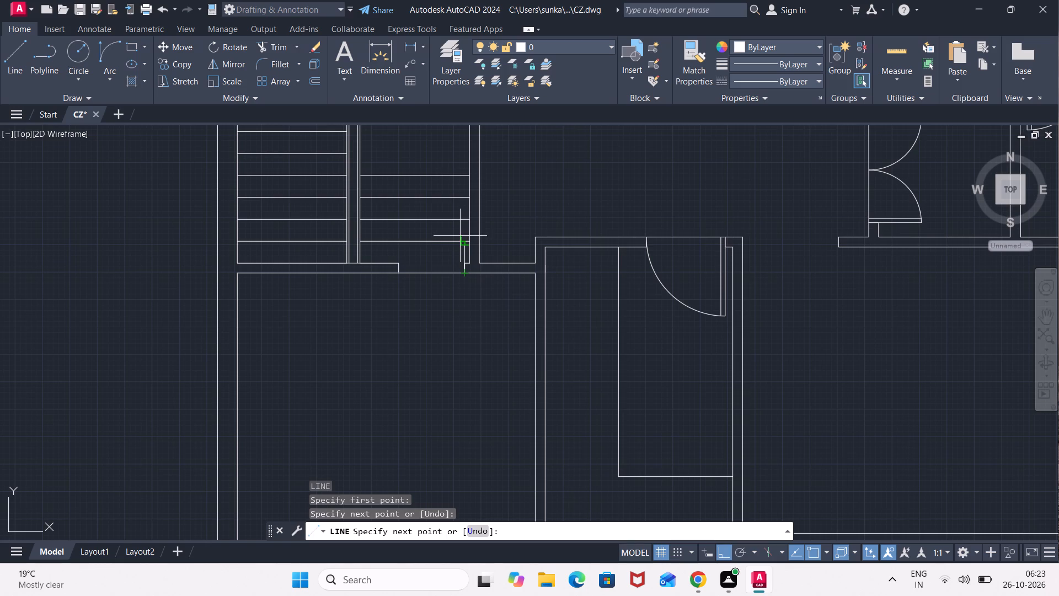
pyautogui.write("2'")
pyautogui.write('6"')
pyautogui.press('Return')
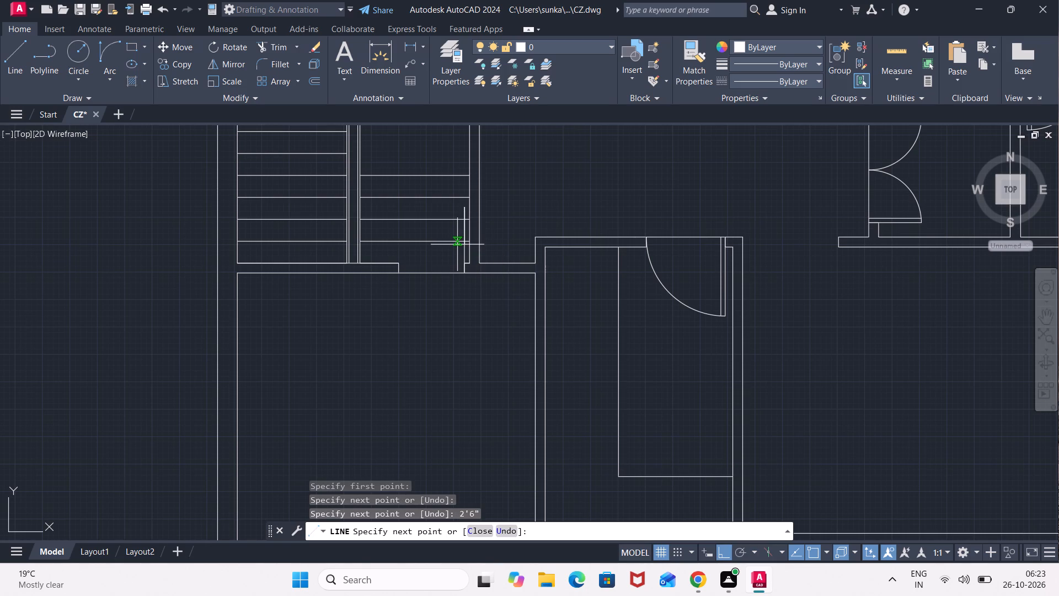
pyautogui.press('Escape')
# Offset the 2'6" door-leaf line at the stair room's south opening 2" to the west.
pyautogui.press('o')
pyautogui.press('Return')
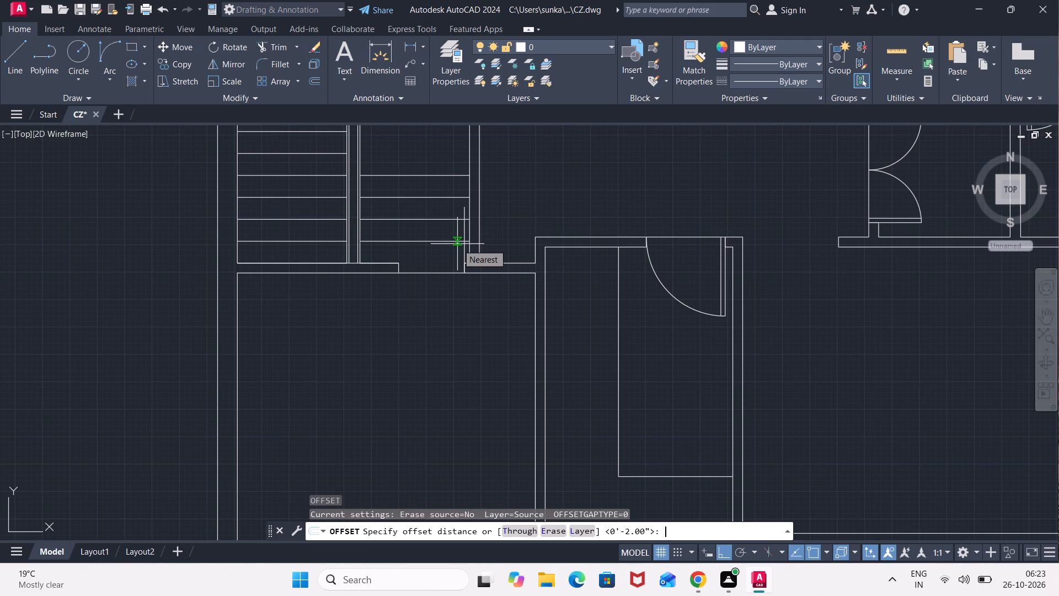
pyautogui.press('BackSpace')
pyautogui.press('Return')
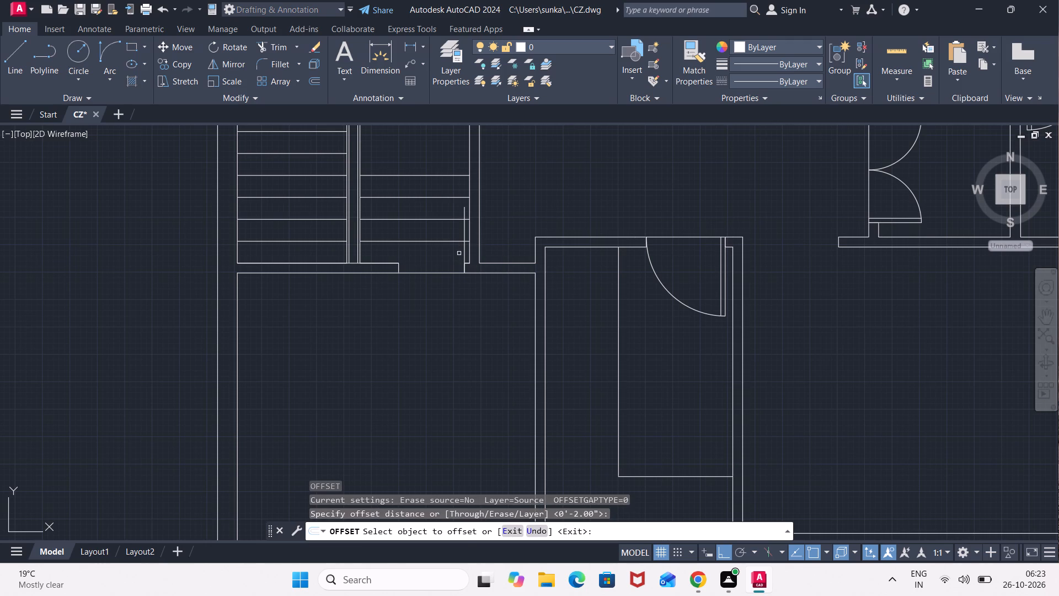
pyautogui.click(463, 253)
pyautogui.click(436, 258)
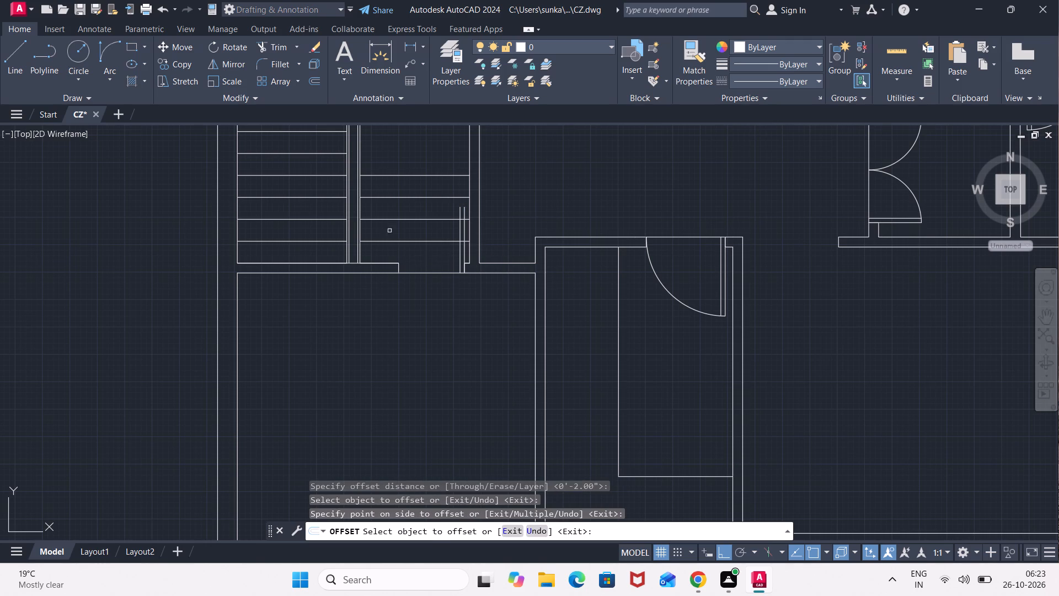
# Draw this door's swing arc from the outer leaf line's north end to the opening line's west end, using Start, End, Direction.
pyautogui.click(114, 74)
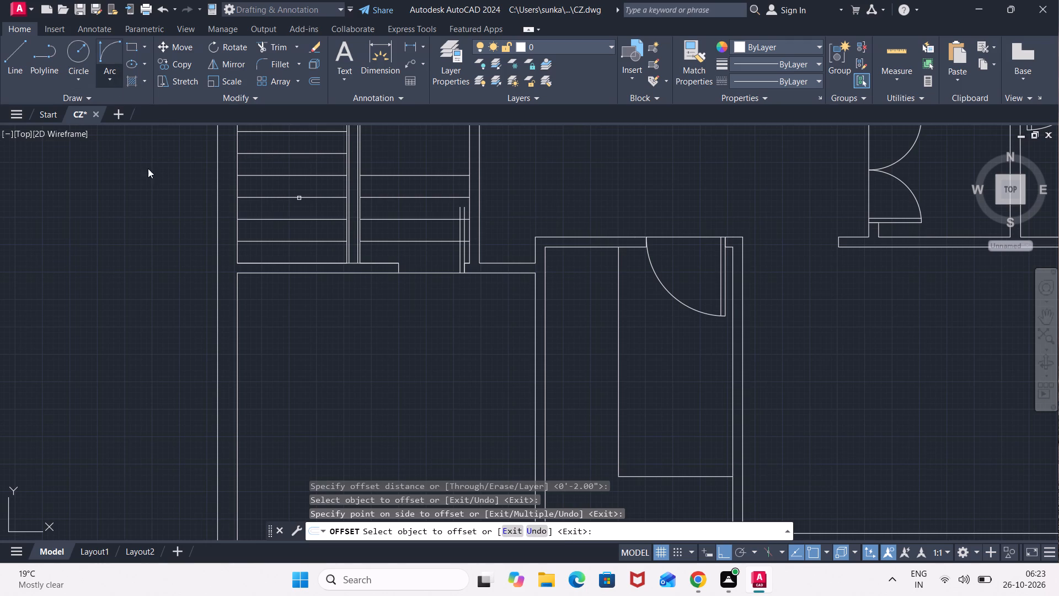
pyautogui.click(168, 247)
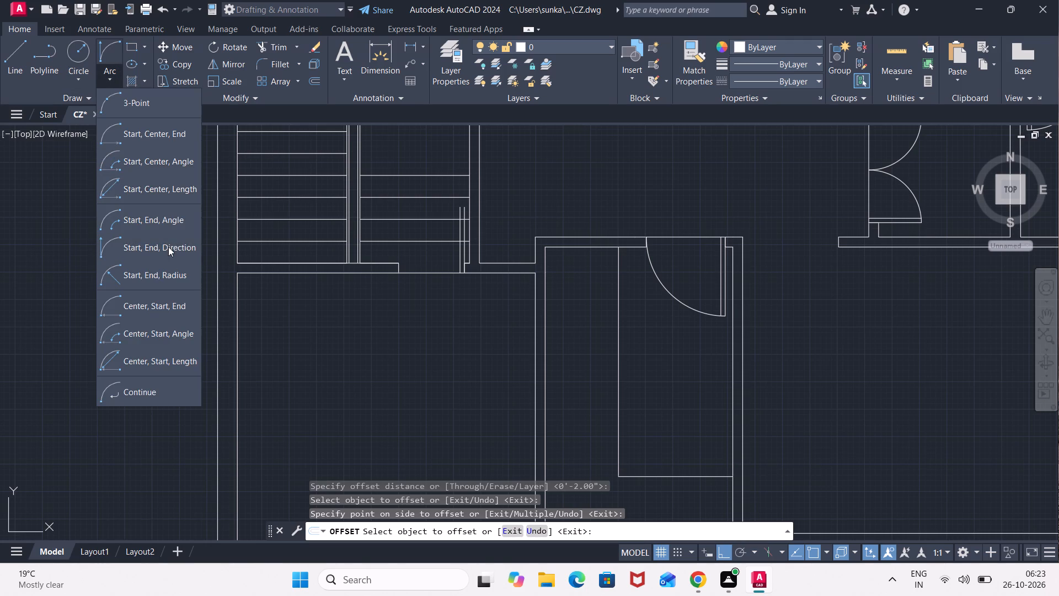
pyautogui.scroll(2, 470, 203)
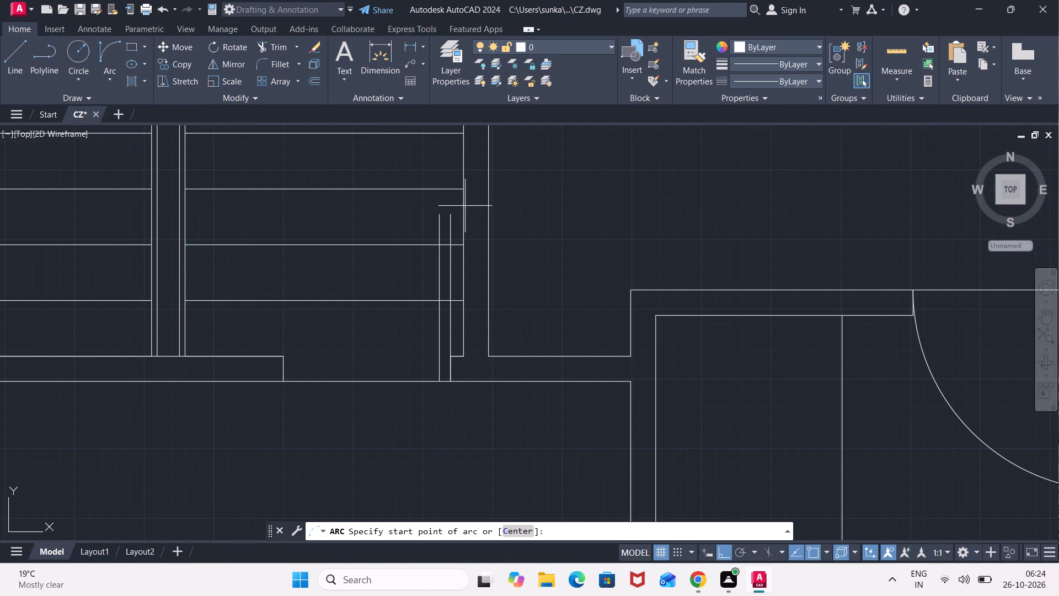
pyautogui.click(448, 214)
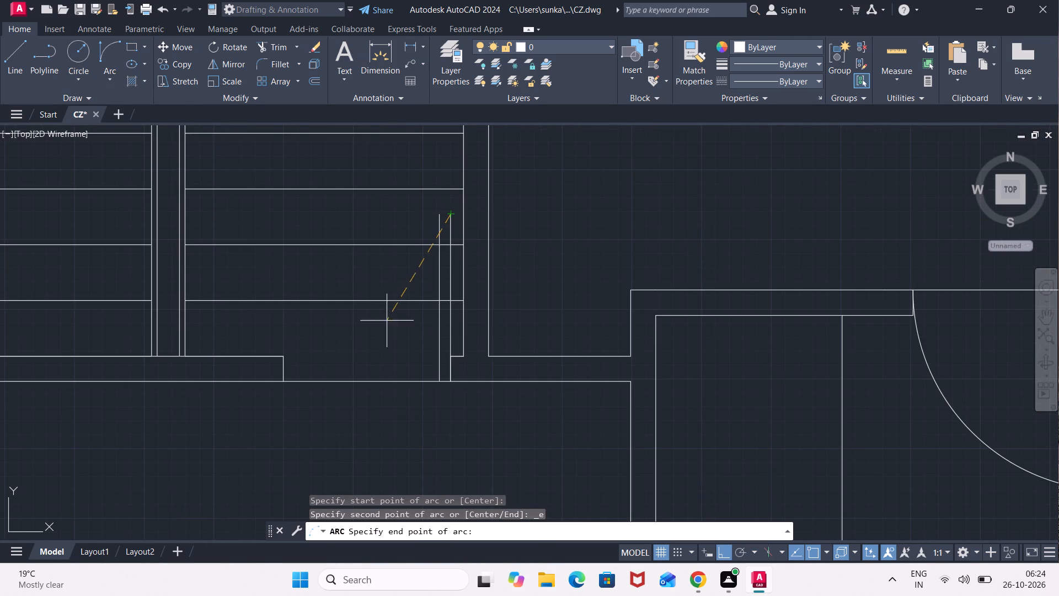
pyautogui.click(284, 381)
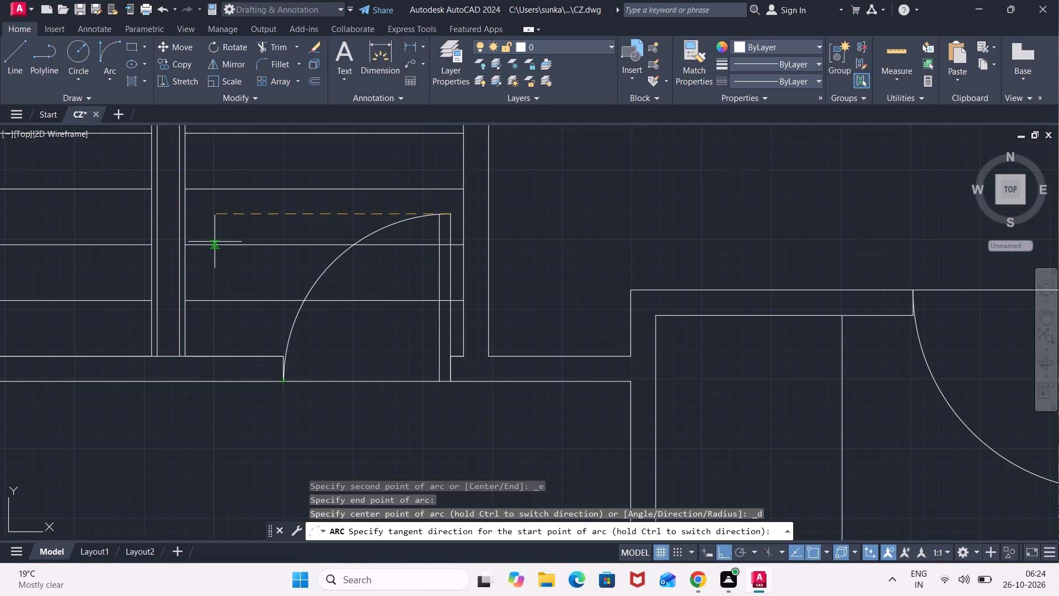
pyautogui.click(199, 215)
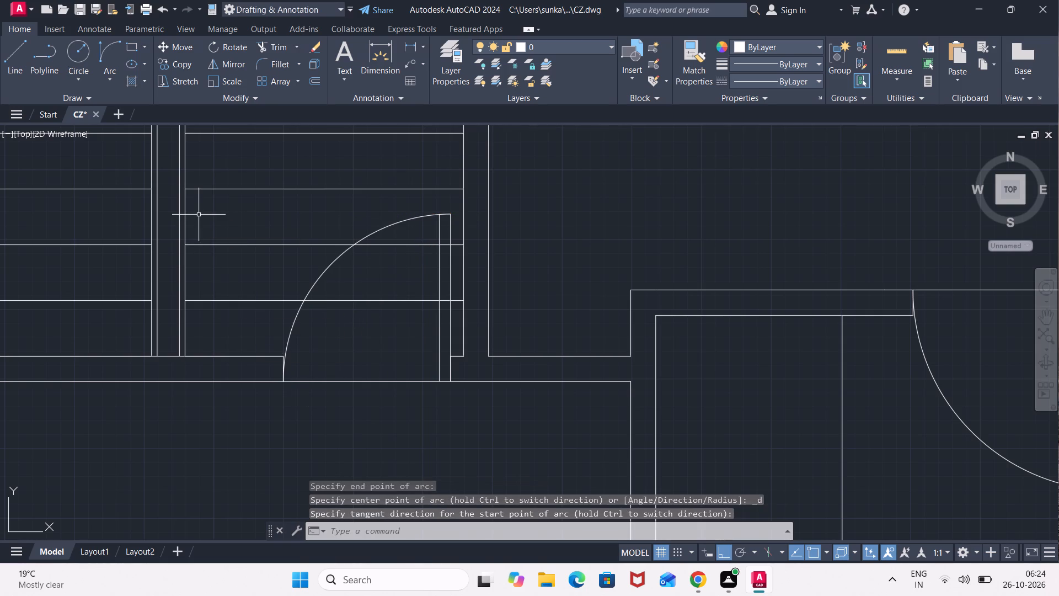
# Draw a short jamb line across the long east-west partition, just east of the small room with the inner L-shaped outline.
pyautogui.scroll(-3, 265, 246)
pyautogui.scroll(-1, 375, 251)
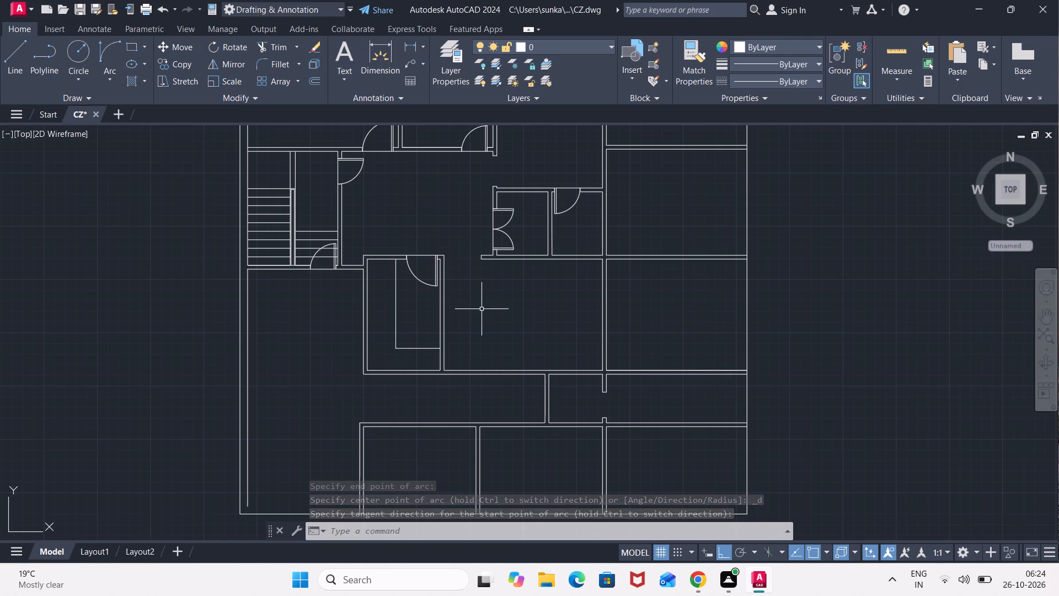
pyautogui.moveTo(489, 315); pyautogui.dragTo(359, 256, button='middle')
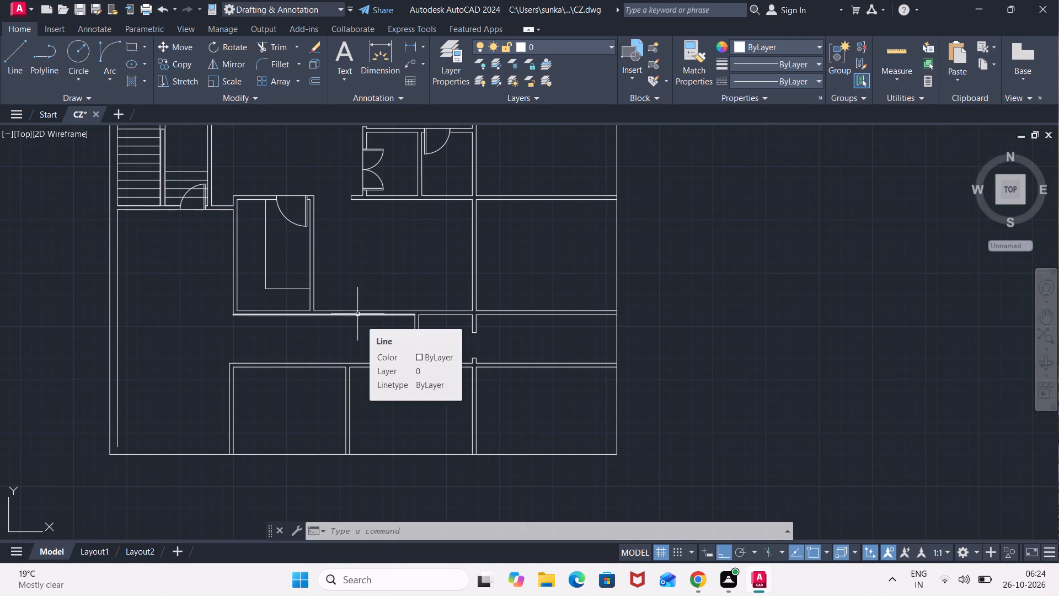
pyautogui.press('l')
pyautogui.press('Return')
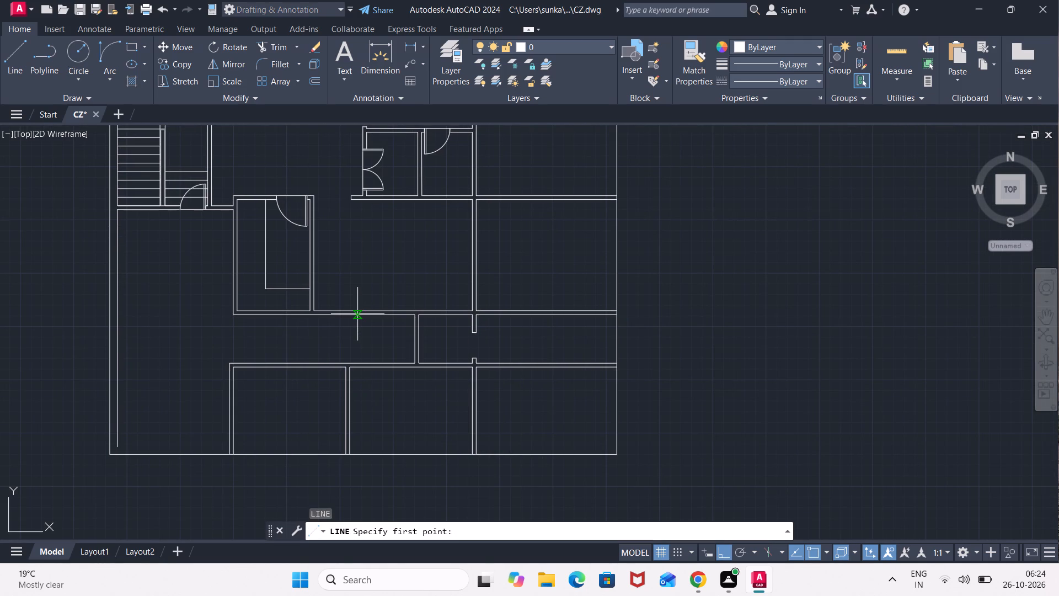
pyautogui.scroll(2, 336, 318)
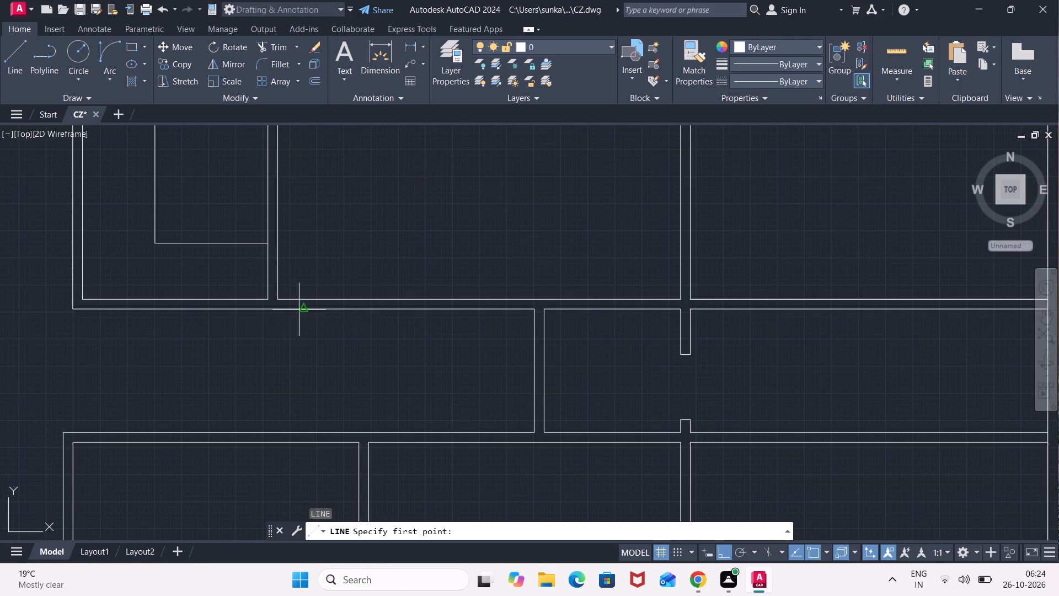
pyautogui.click(290, 312)
pyautogui.click(286, 295)
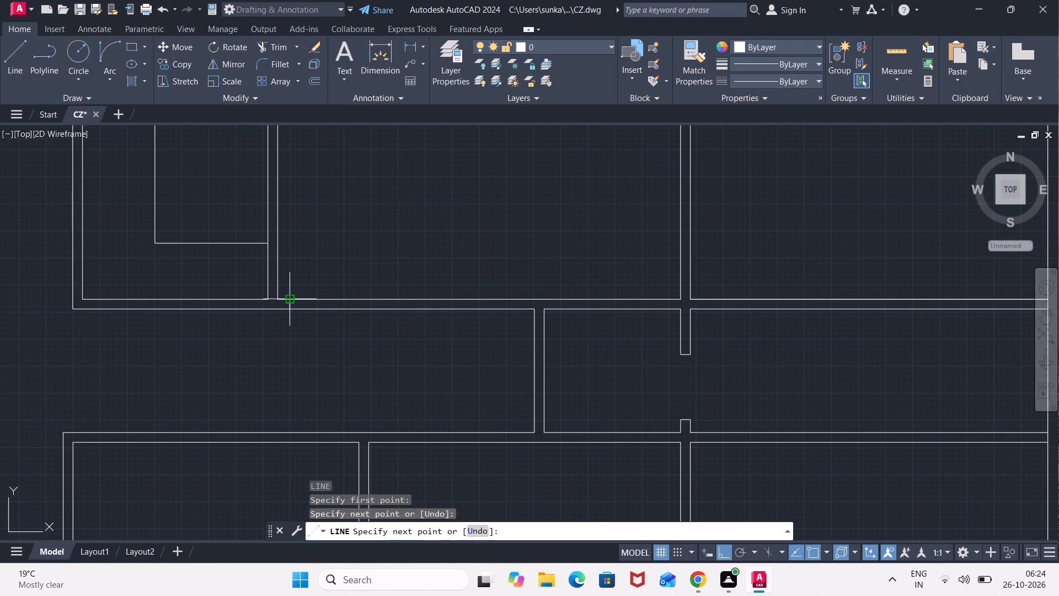
pyautogui.press('Escape')
# Offset the new jamb line 3' to the east along the partition.
pyautogui.press('o')
pyautogui.press('Return')
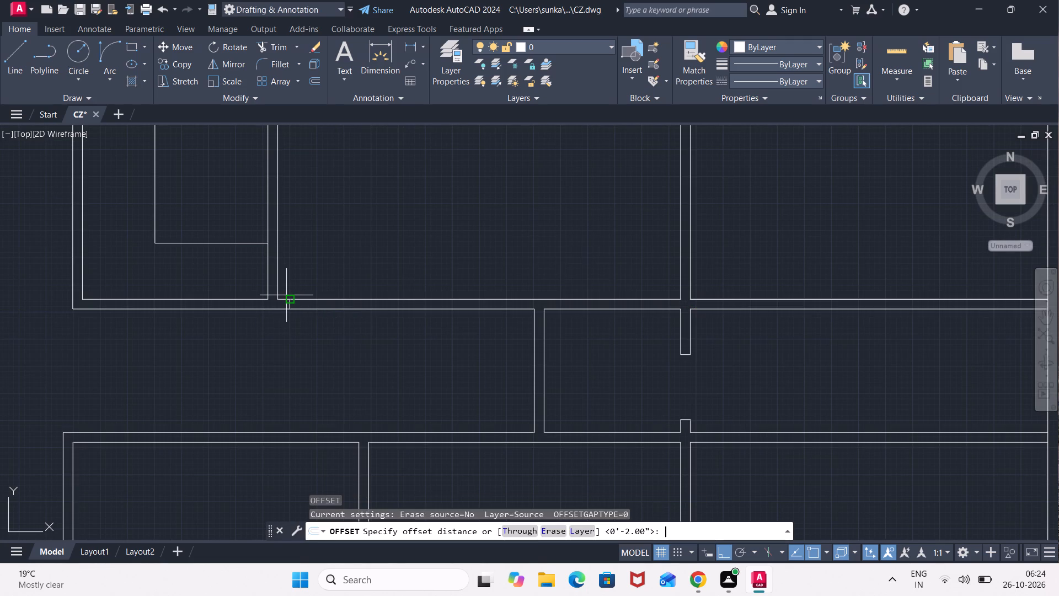
pyautogui.write("3'")
pyautogui.press('Return')
pyautogui.click(290, 301)
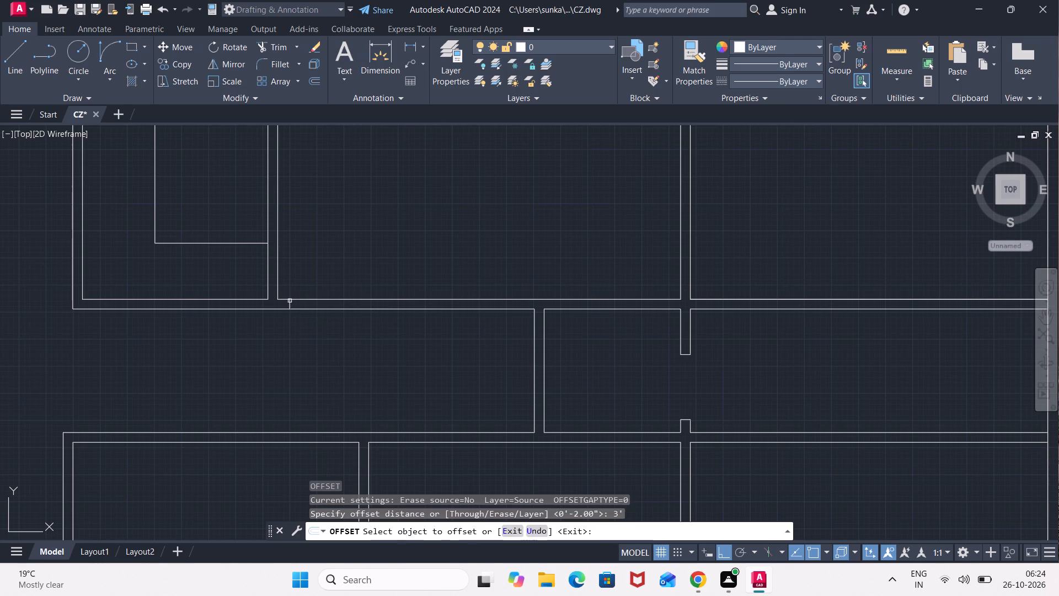
pyautogui.click(365, 301)
pyautogui.press('Escape')
# Trim both partition lines between the two jambs to open the 3' doorway.
pyautogui.write('TR')
pyautogui.press('Return')
pyautogui.click(344, 316)
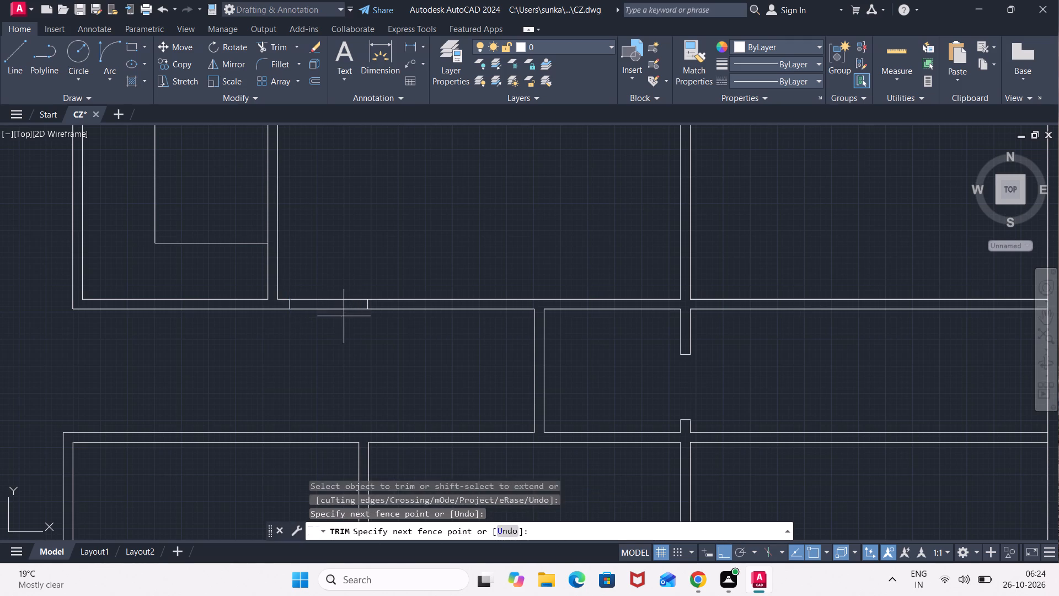
pyautogui.click(334, 284)
pyautogui.press('Escape')
# Draw a line across the 3' opening's south side to the west jamb, continuing 3' north as the door-leaf line.
pyautogui.press('l')
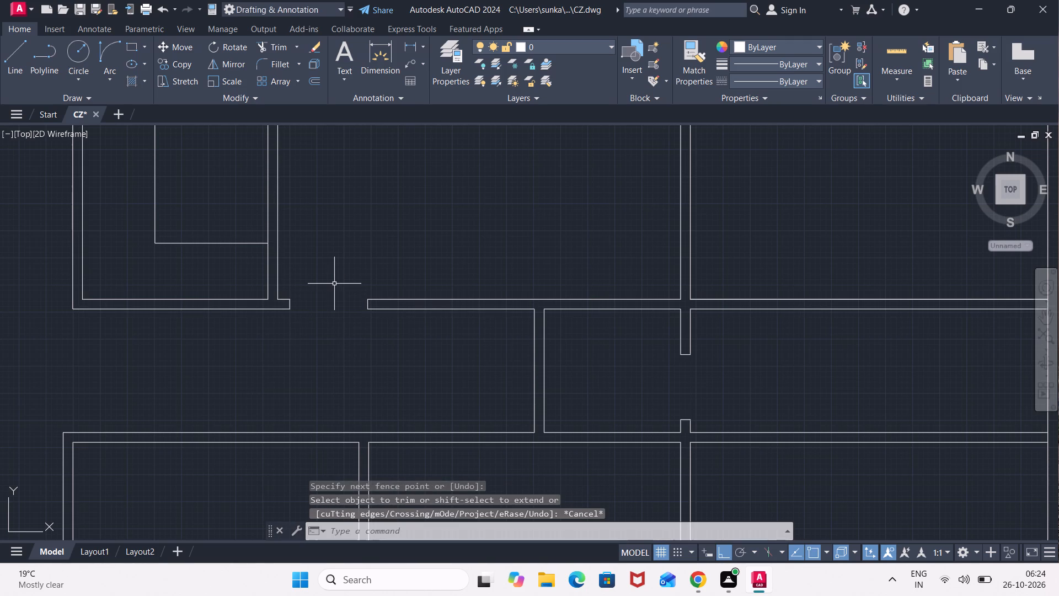
pyautogui.press('Return')
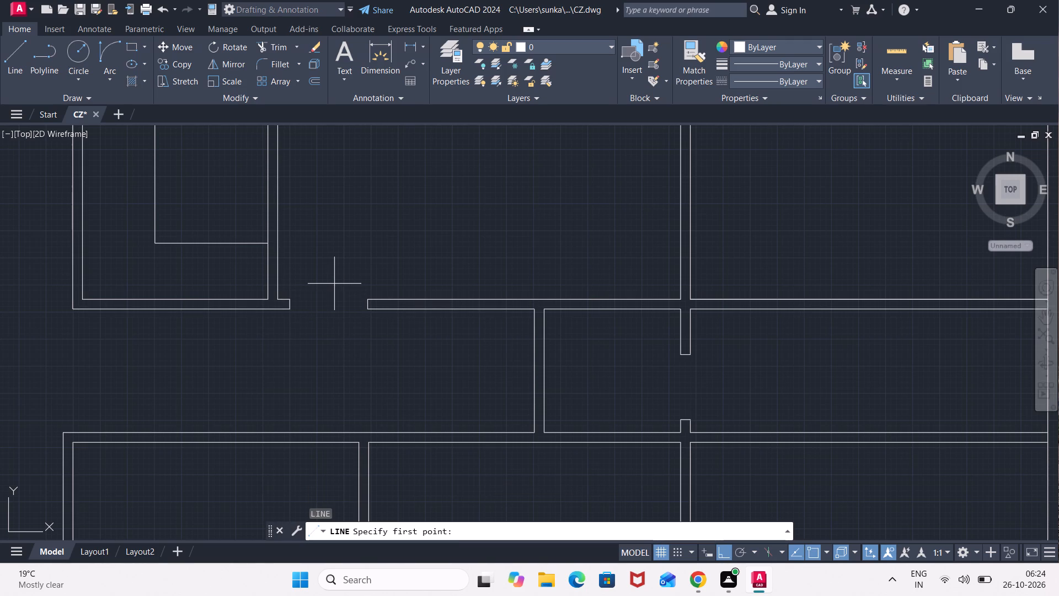
pyautogui.click(361, 311)
pyautogui.click(291, 311)
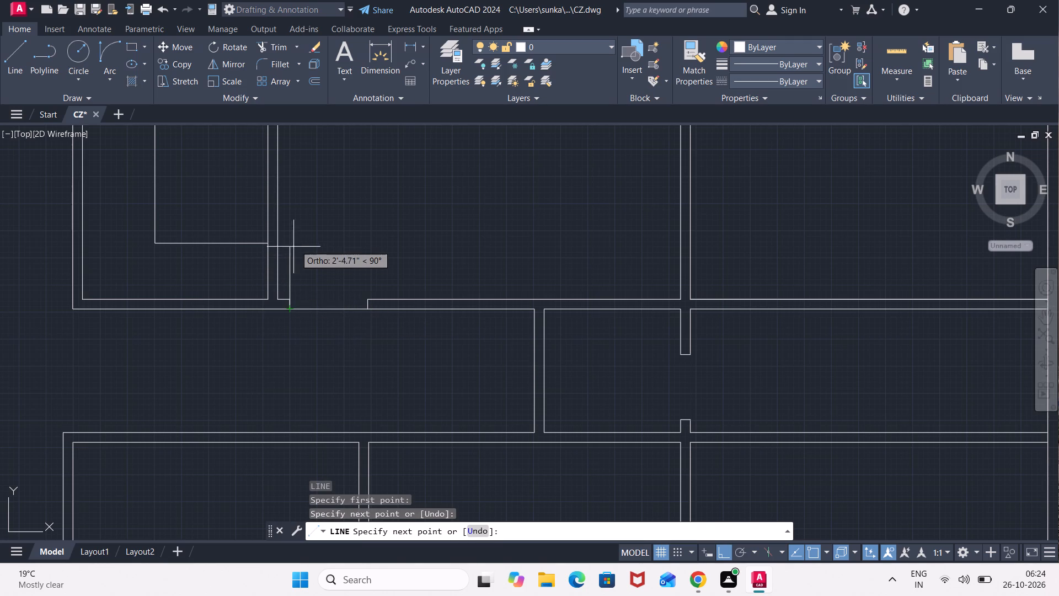
pyautogui.write("3'")
pyautogui.press('Return')
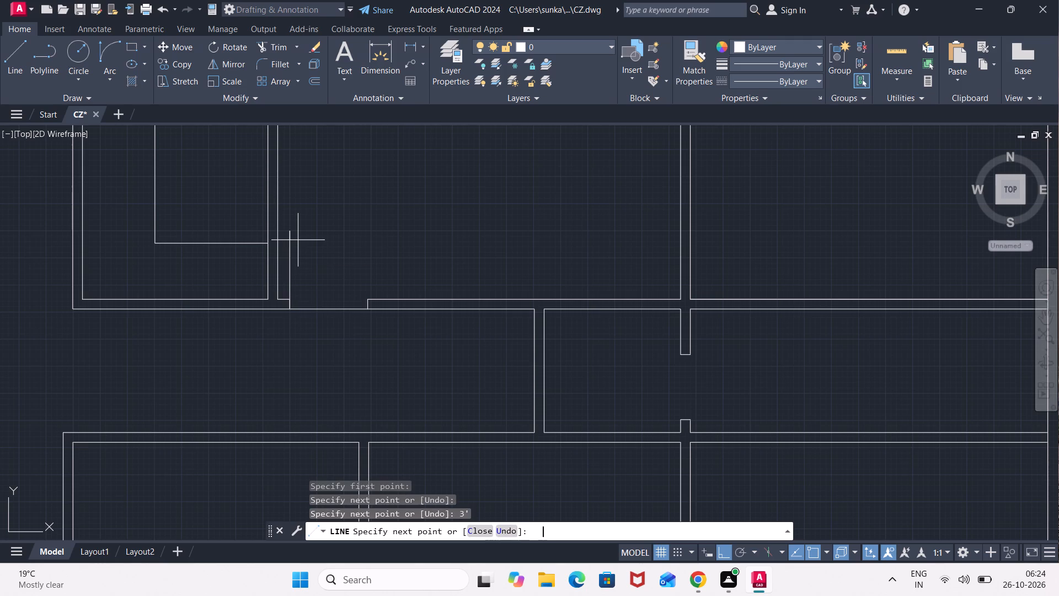
pyautogui.press('Escape')
# Offset the 3' door-leaf line at the west jamb 2" to the east.
pyautogui.press('o')
pyautogui.press('Return')
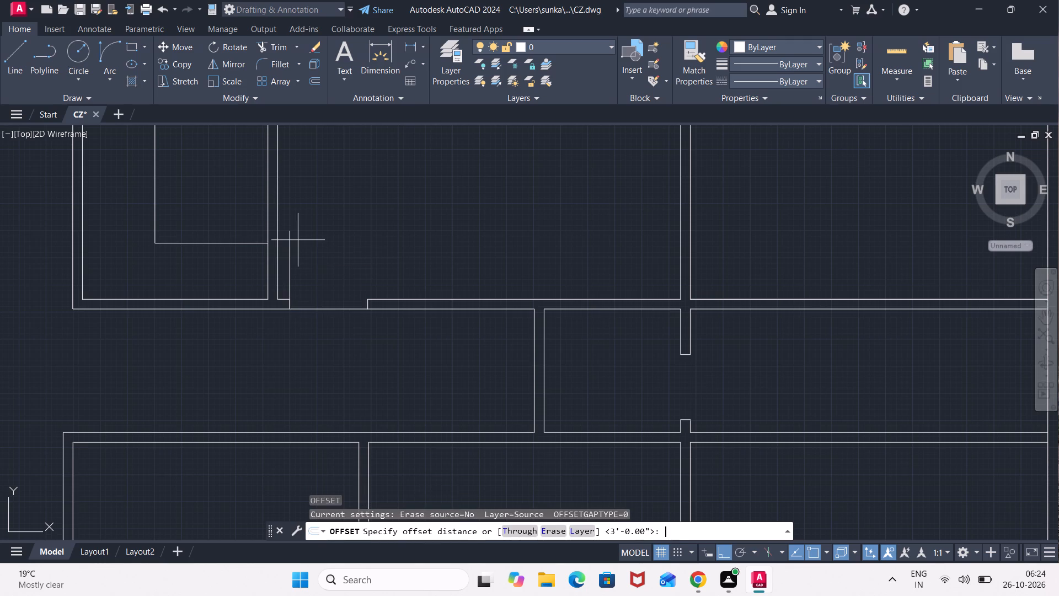
pyautogui.press('2')
pyautogui.hotkey('shift', '"')
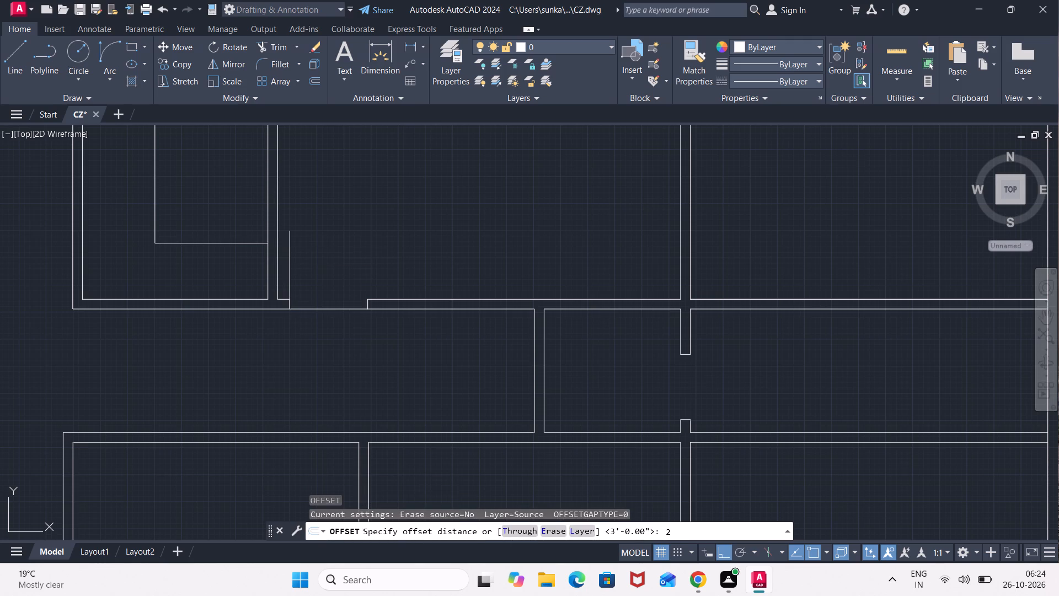
pyautogui.press('Return')
pyautogui.click(290, 246)
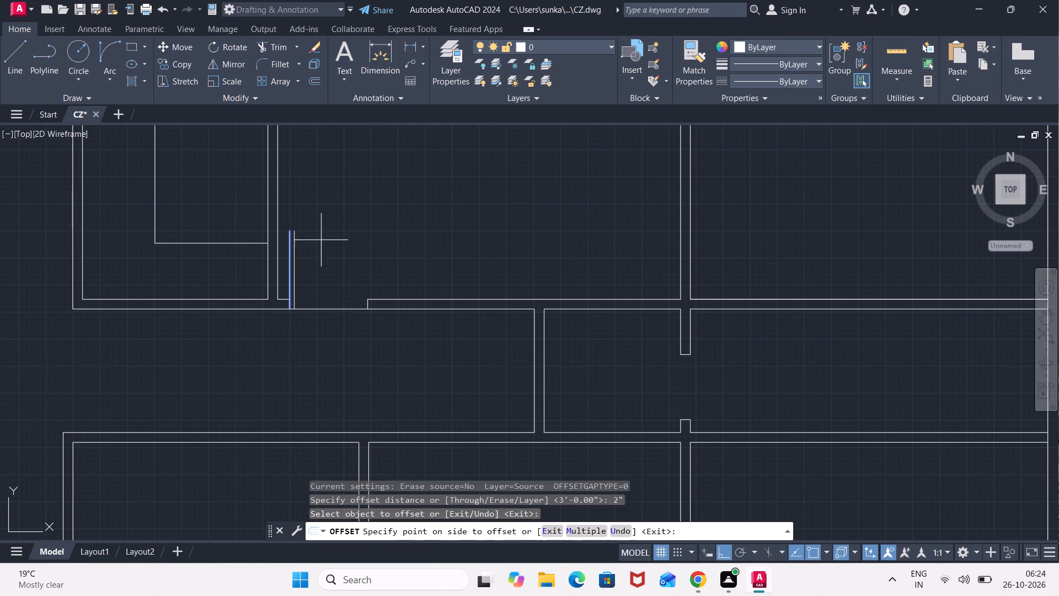
pyautogui.click(322, 240)
# Draw the door-swing arc by start, end and direction from the 3' leaf's north end to the opening's east jamb.
pyautogui.click(114, 76)
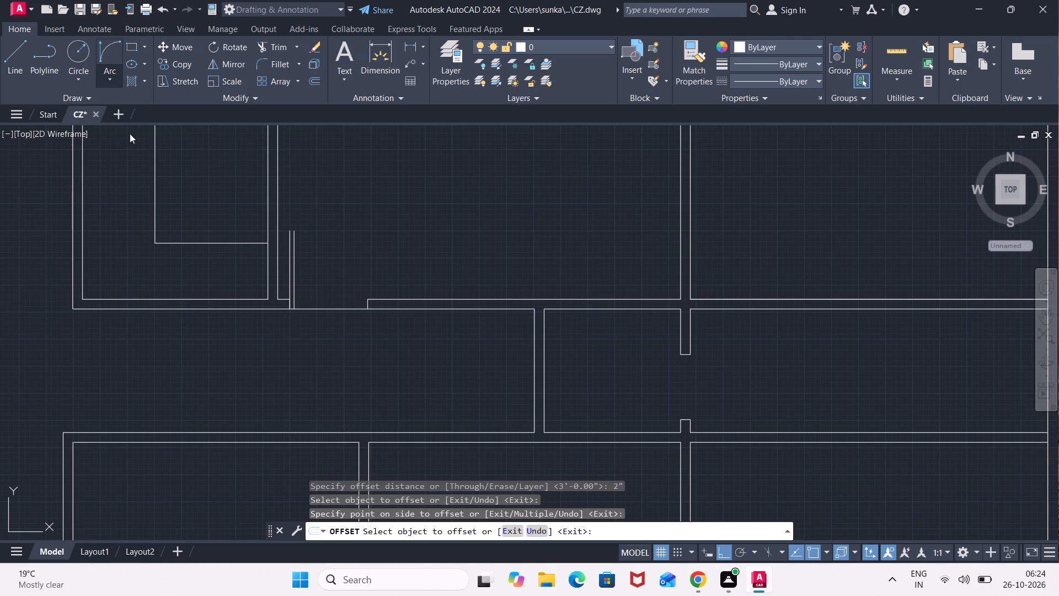
pyautogui.click(174, 253)
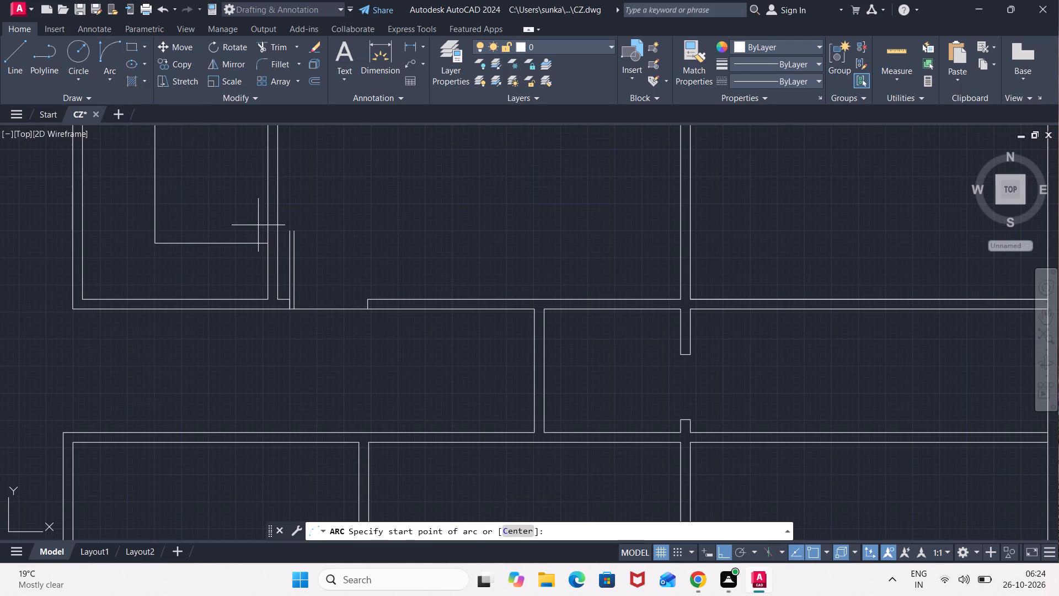
pyautogui.click(290, 235)
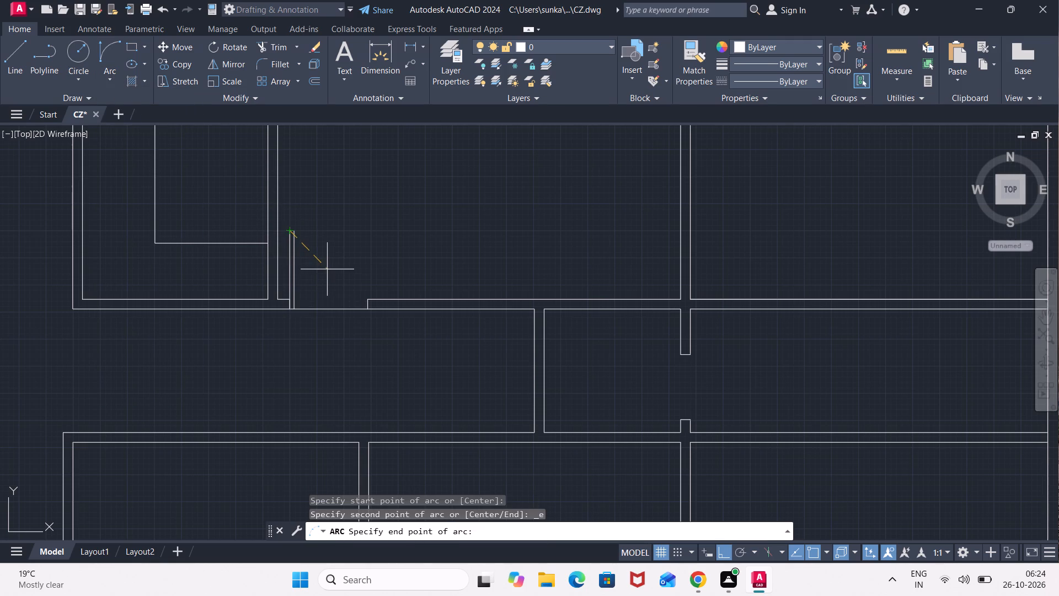
pyautogui.click(363, 310)
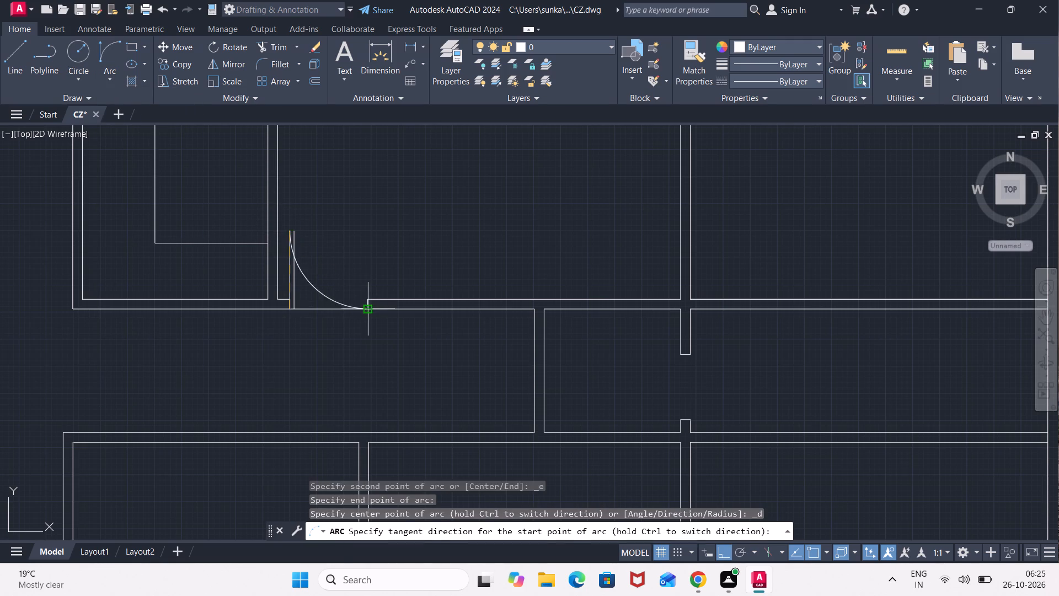
pyautogui.click(364, 232)
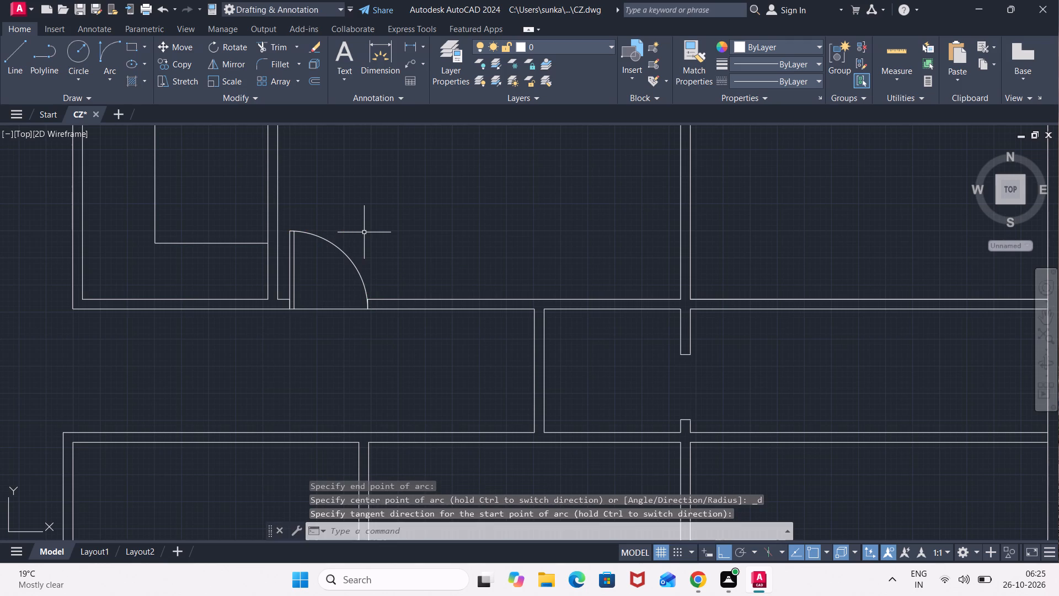
# Draw a line down the east side of the small room's east doorway to the south jamb, continuing 2'6" west as the door-leaf line.
pyautogui.scroll(-2, 364, 232)
pyautogui.moveTo(473, 288); pyautogui.dragTo(359, 300, button='middle')
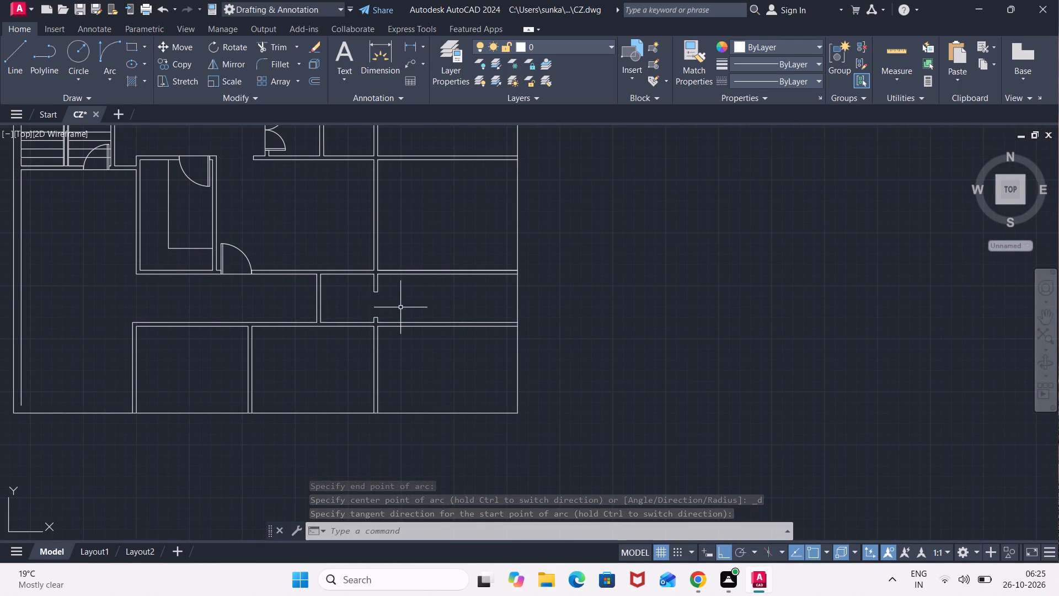
pyautogui.scroll(2, 413, 308)
pyautogui.press('l')
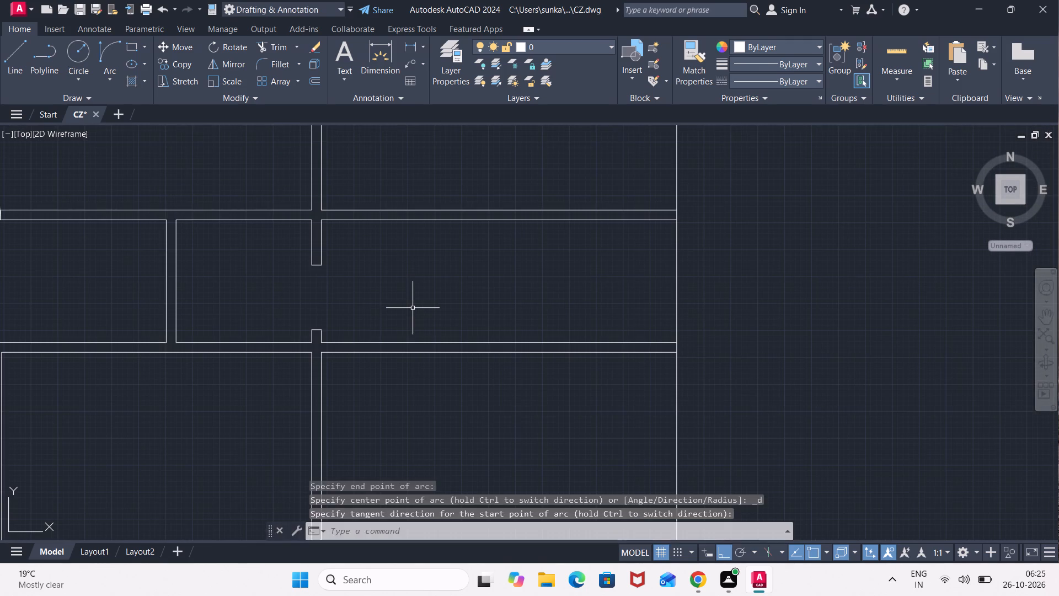
pyautogui.press('Return')
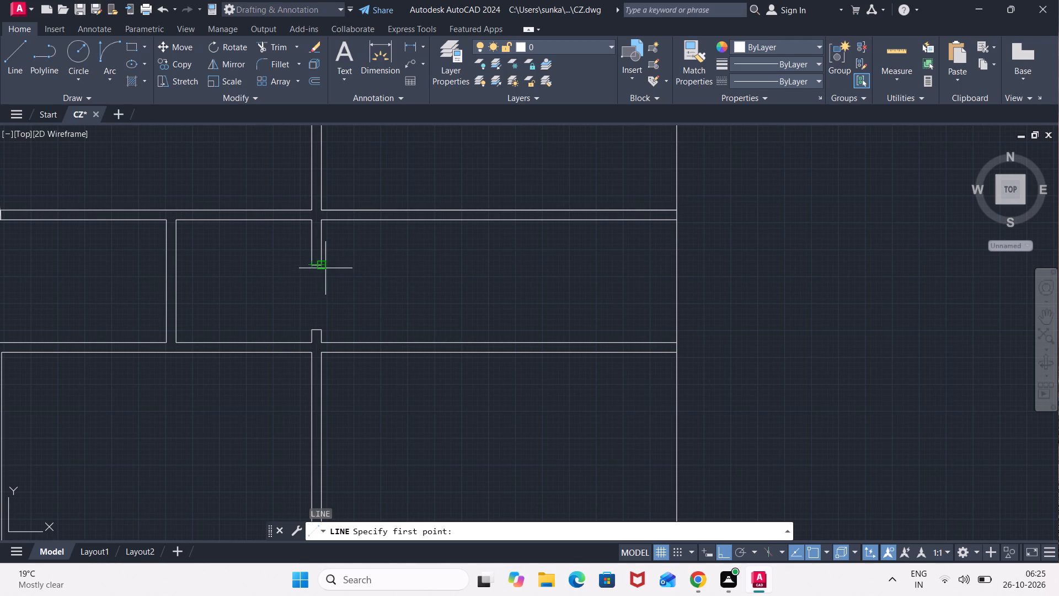
pyautogui.click(323, 265)
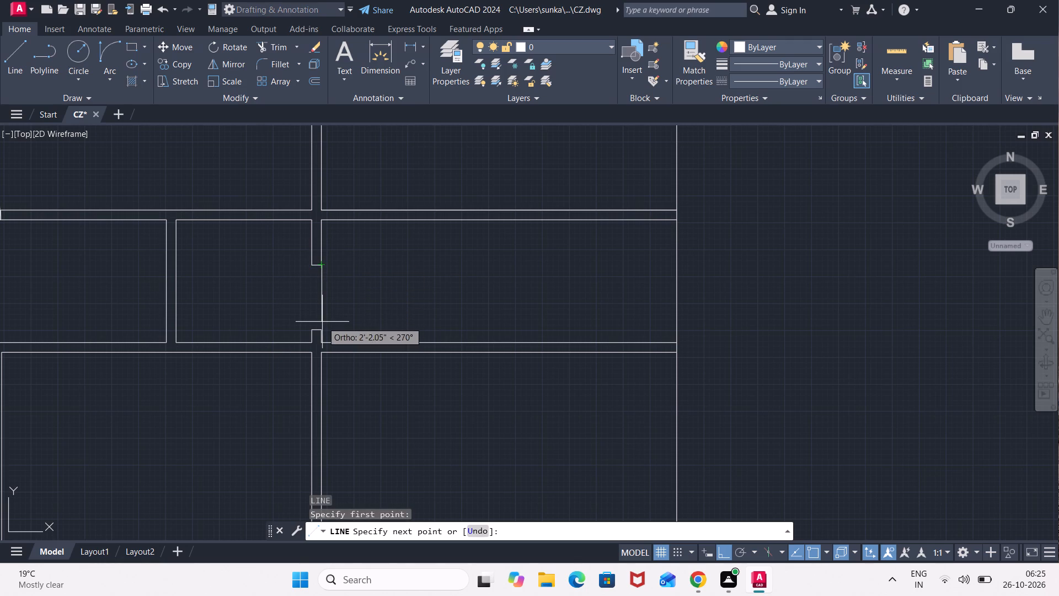
pyautogui.click(322, 327)
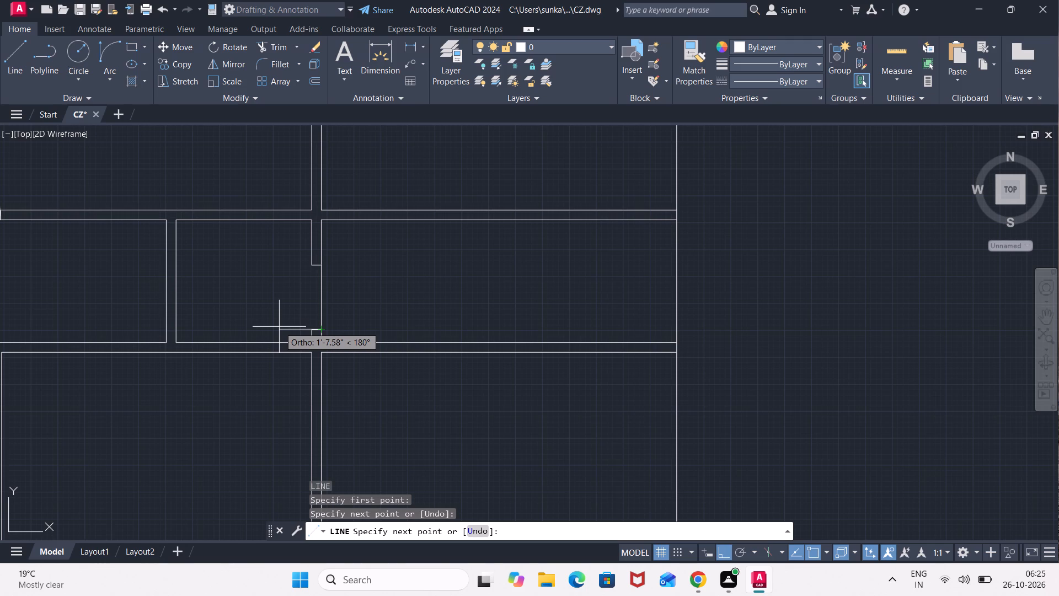
pyautogui.write("2'")
pyautogui.write('6"')
pyautogui.press('Return')
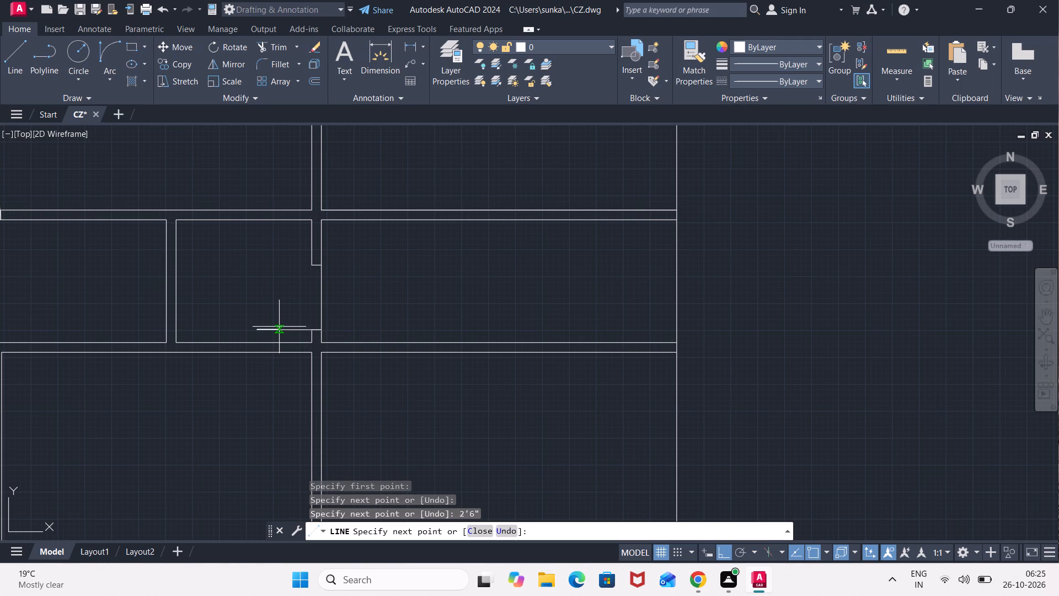
pyautogui.press('Escape')
# Offset the 2'6" door-leaf line 2" to the north.
pyautogui.press('o')
pyautogui.press('Return')
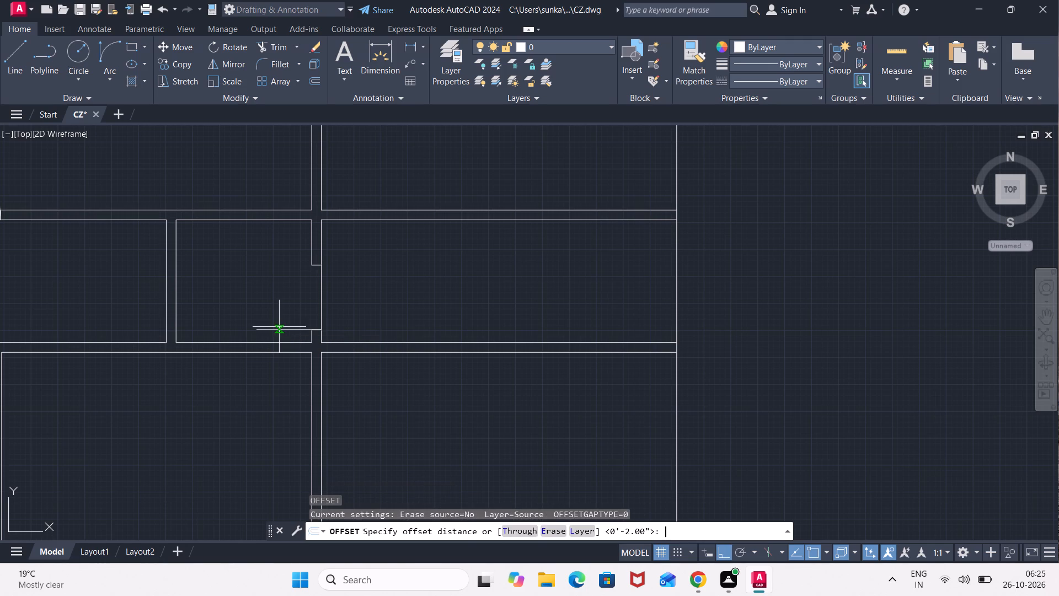
pyautogui.press('Return')
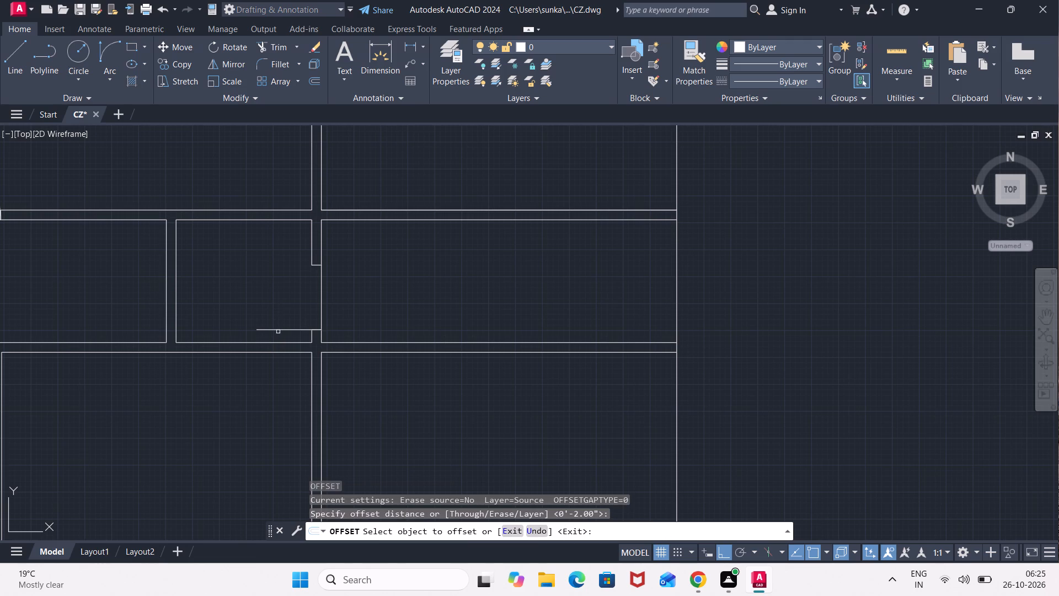
pyautogui.click(276, 329)
pyautogui.click(271, 302)
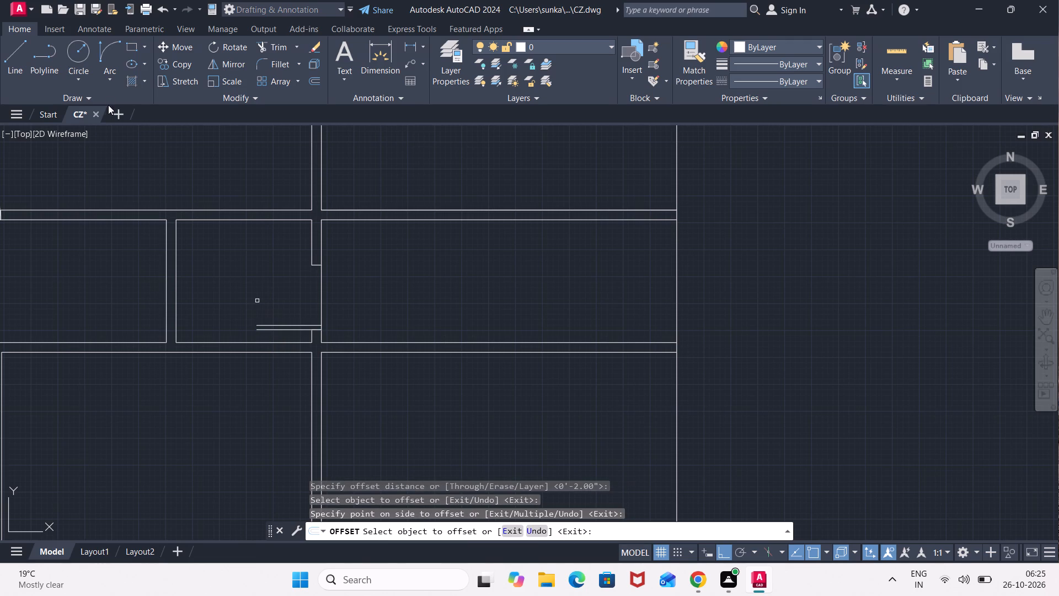
# Draw the door-swing arc by start, end and direction from the 2'6" leaf's west end to the north jamb.
pyautogui.click(108, 81)
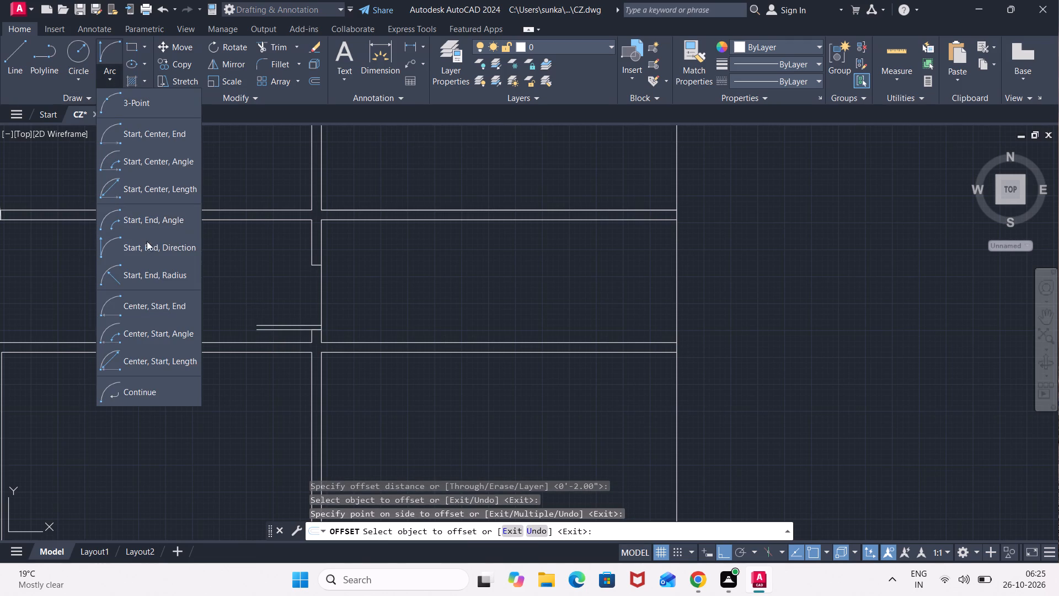
pyautogui.click(149, 248)
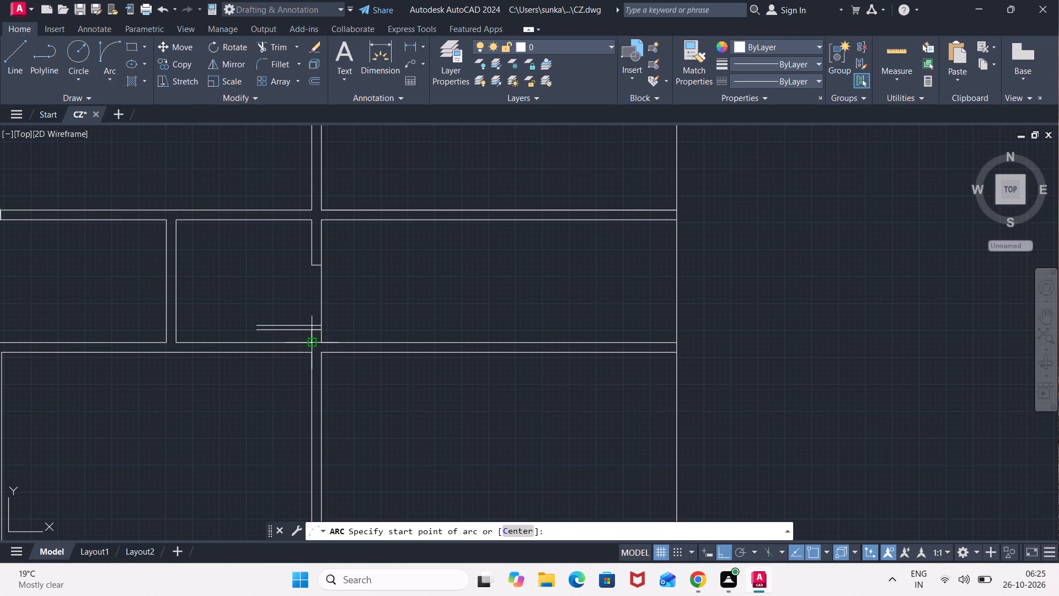
pyautogui.click(259, 329)
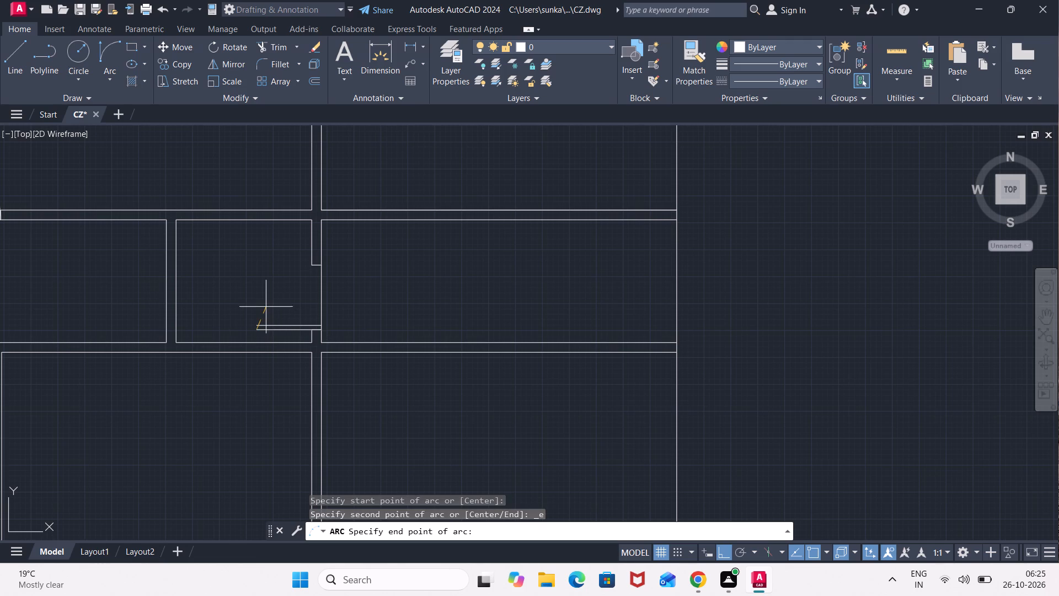
pyautogui.click(320, 269)
pyautogui.click(255, 267)
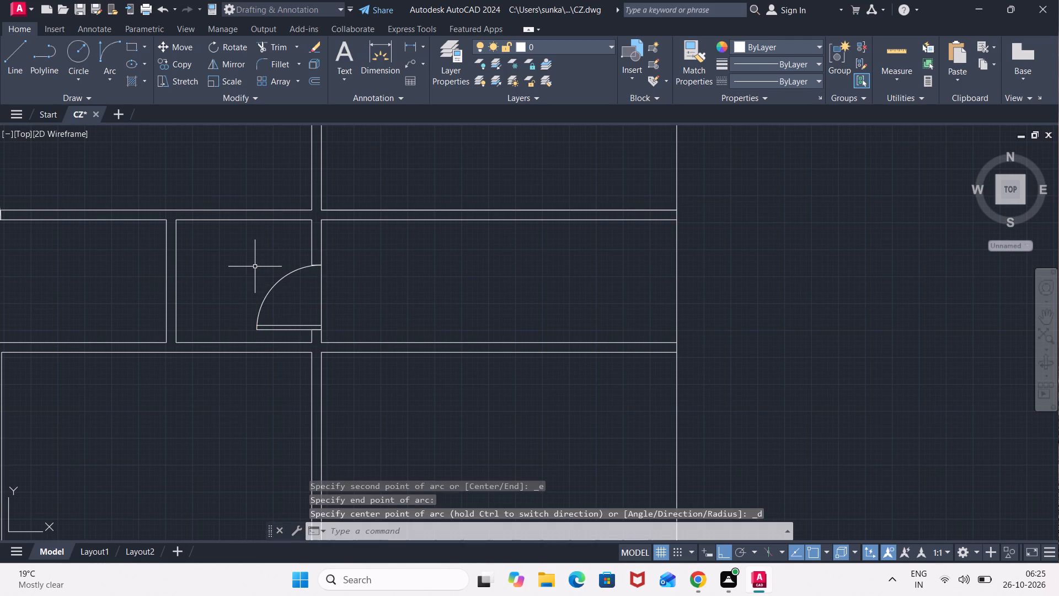
# Load the ACAD_ISO02W100 ISO dash linetype and make it the current linetype.
pyautogui.scroll(-4, 255, 267)
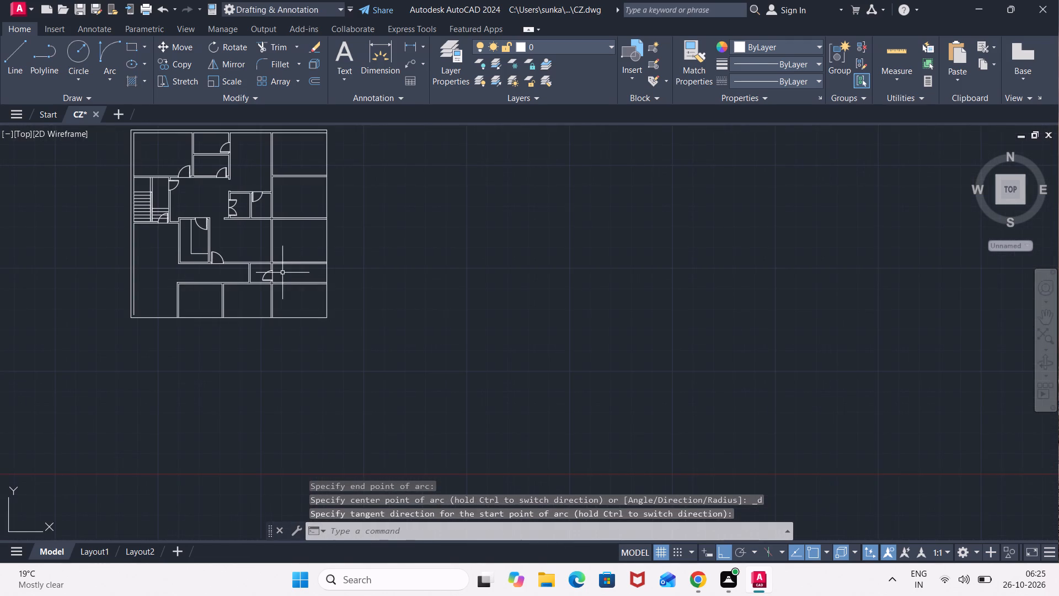
pyautogui.moveTo(282, 273); pyautogui.dragTo(320, 332, button='middle')
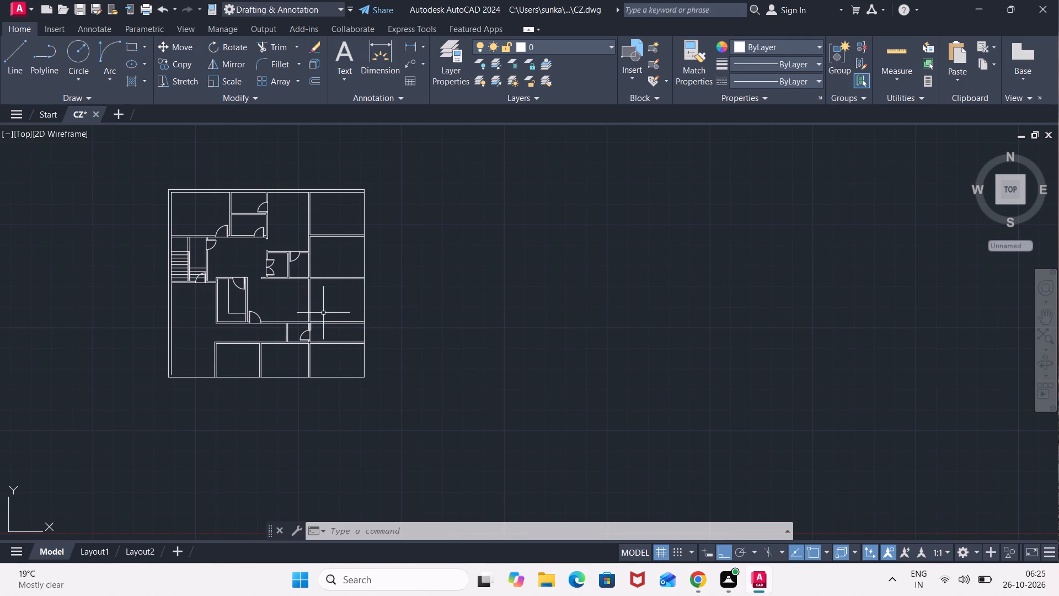
pyautogui.click(757, 80)
pyautogui.click(788, 146)
pyautogui.click(662, 175)
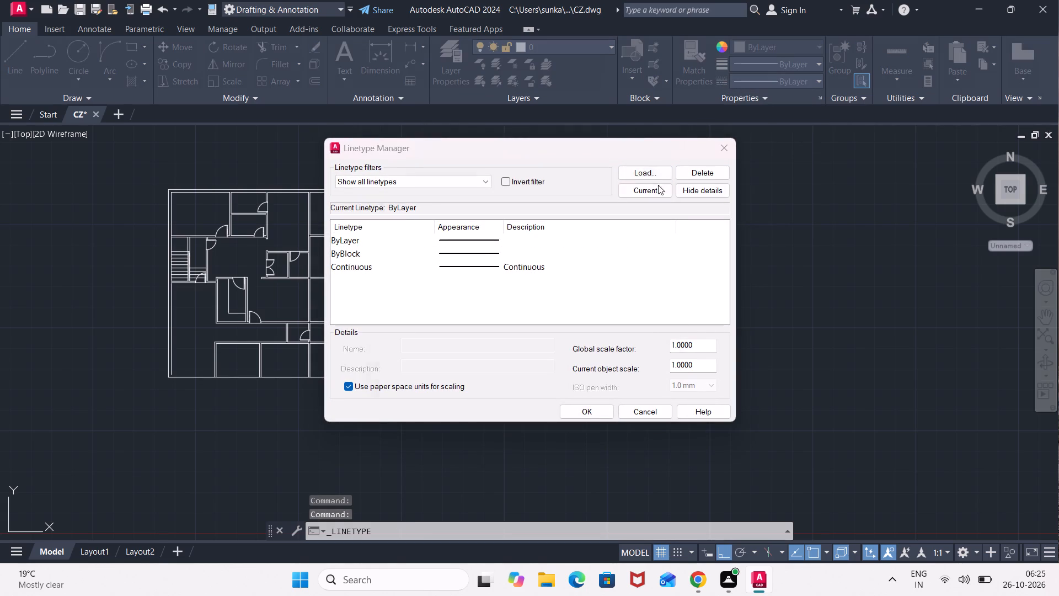
pyautogui.click(579, 264)
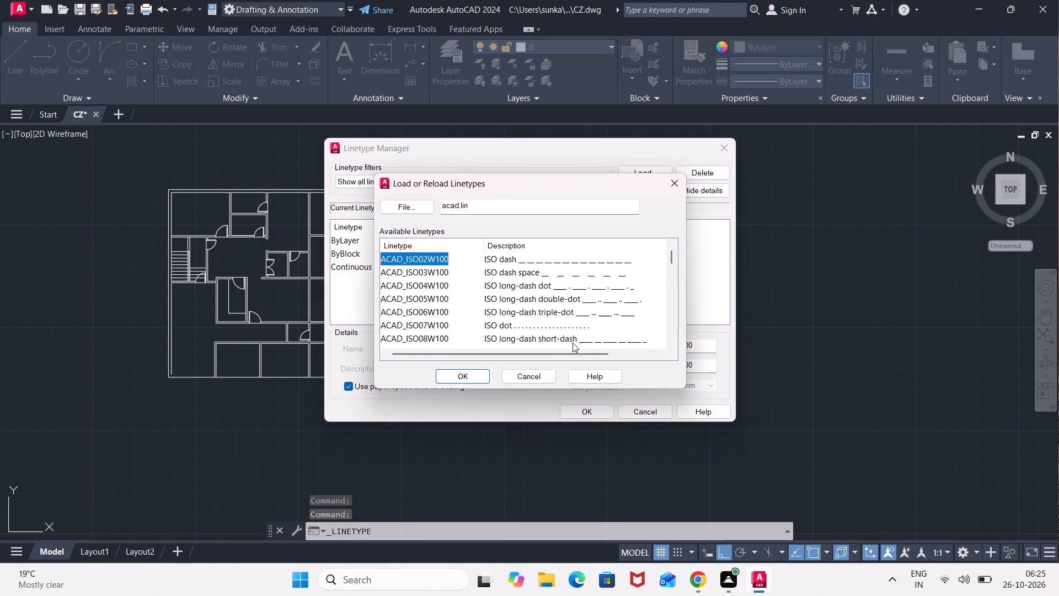
pyautogui.click(475, 379)
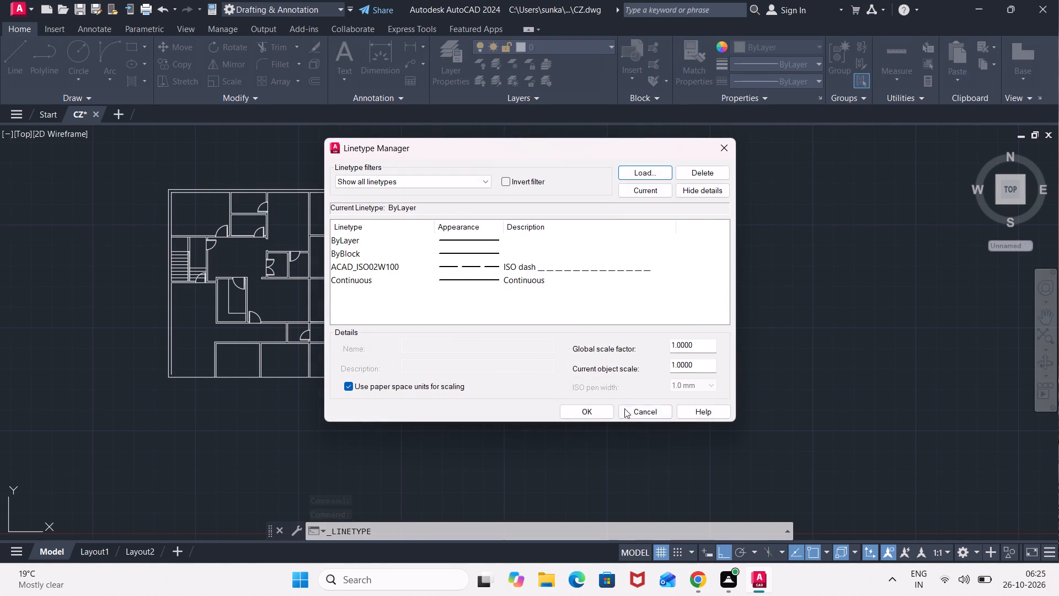
pyautogui.click(594, 411)
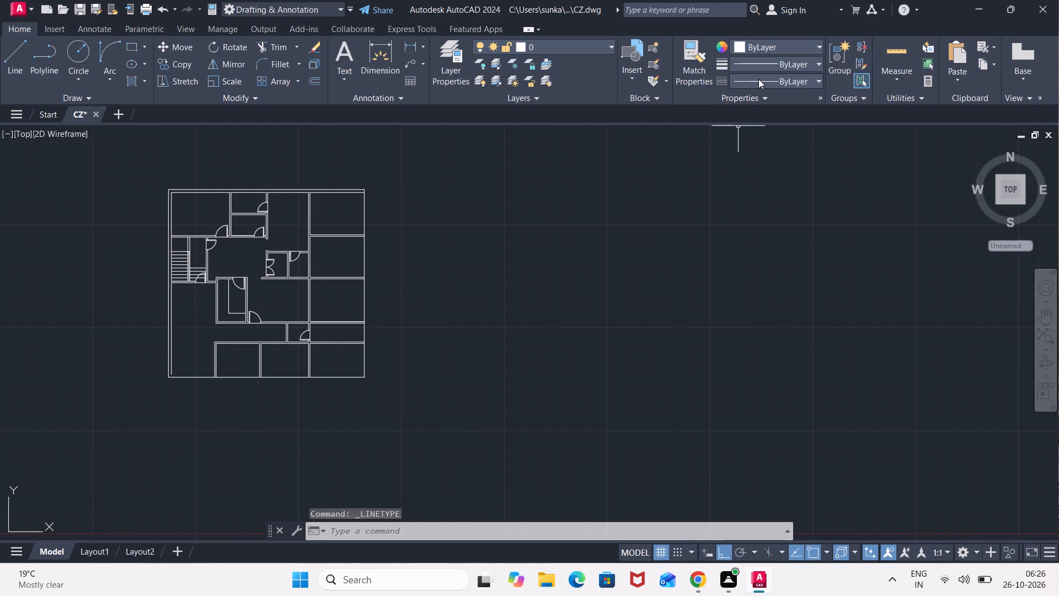
pyautogui.click(758, 79)
pyautogui.click(758, 125)
# Draw dashed lines along both wall faces across the opening north of the central room, with two crossing diagonals between the opening's corners.
pyautogui.scroll(2, 269, 296)
pyautogui.press('l')
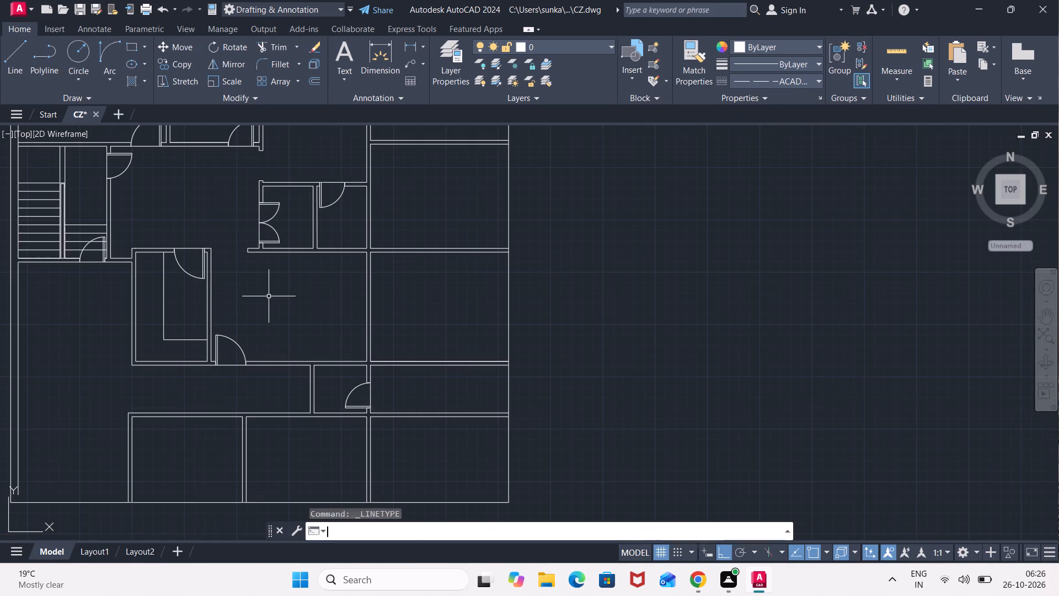
pyautogui.press('Return')
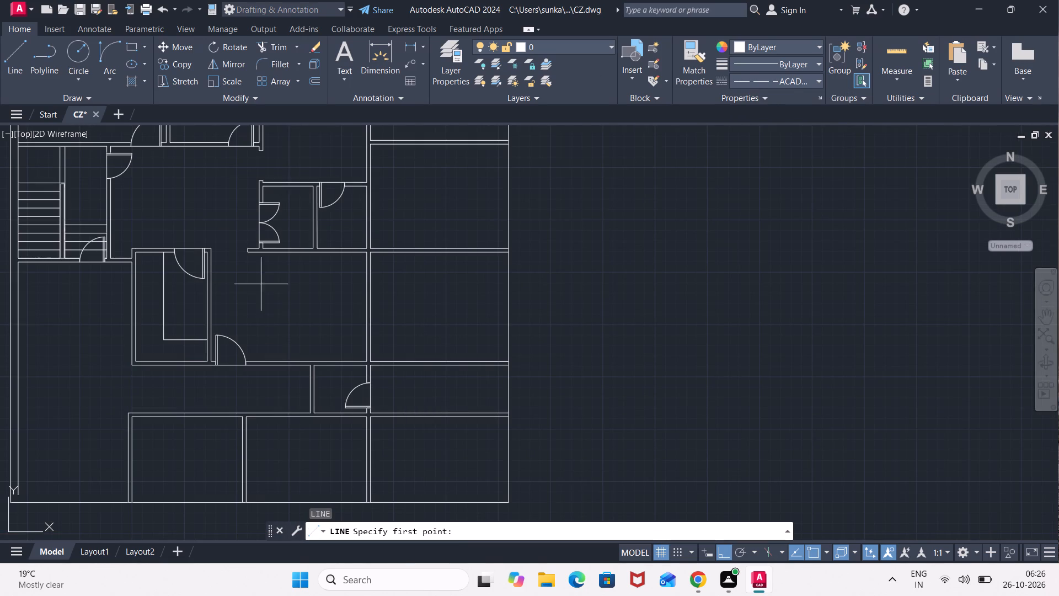
pyautogui.scroll(2, 252, 257)
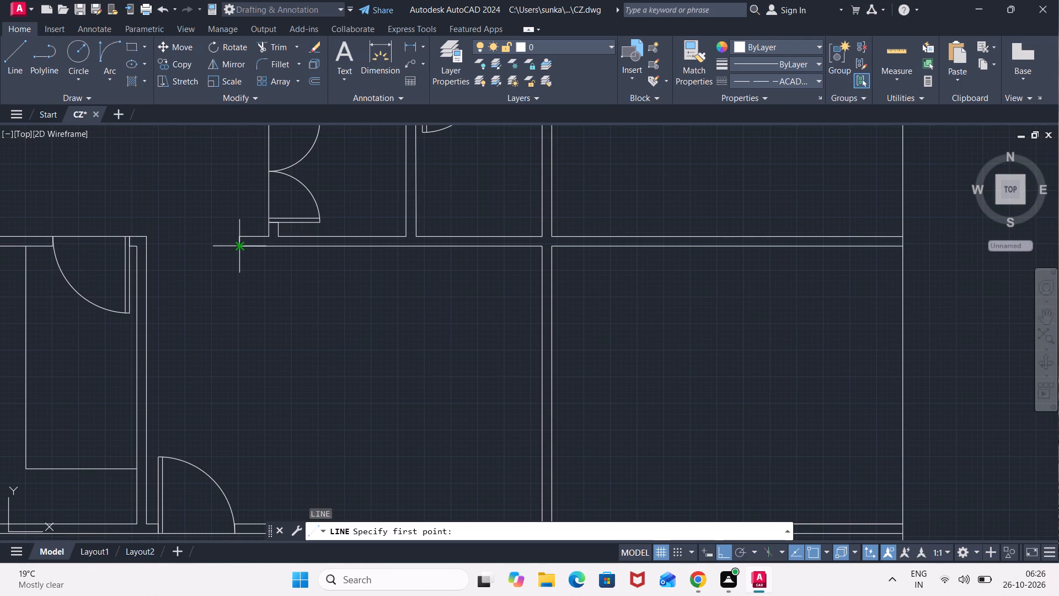
pyautogui.click(239, 246)
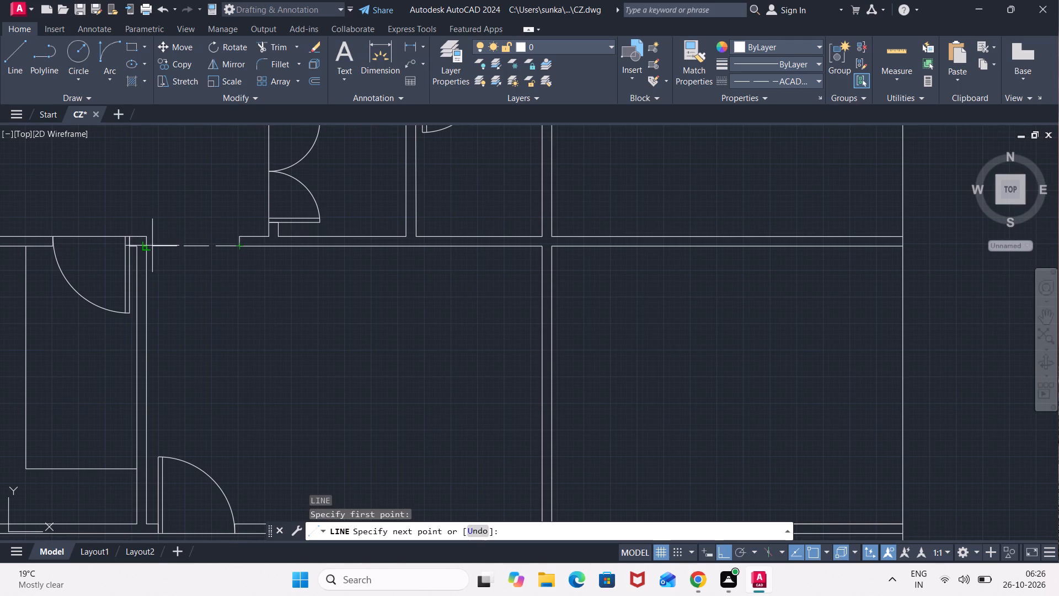
pyautogui.click(149, 247)
pyautogui.click(146, 238)
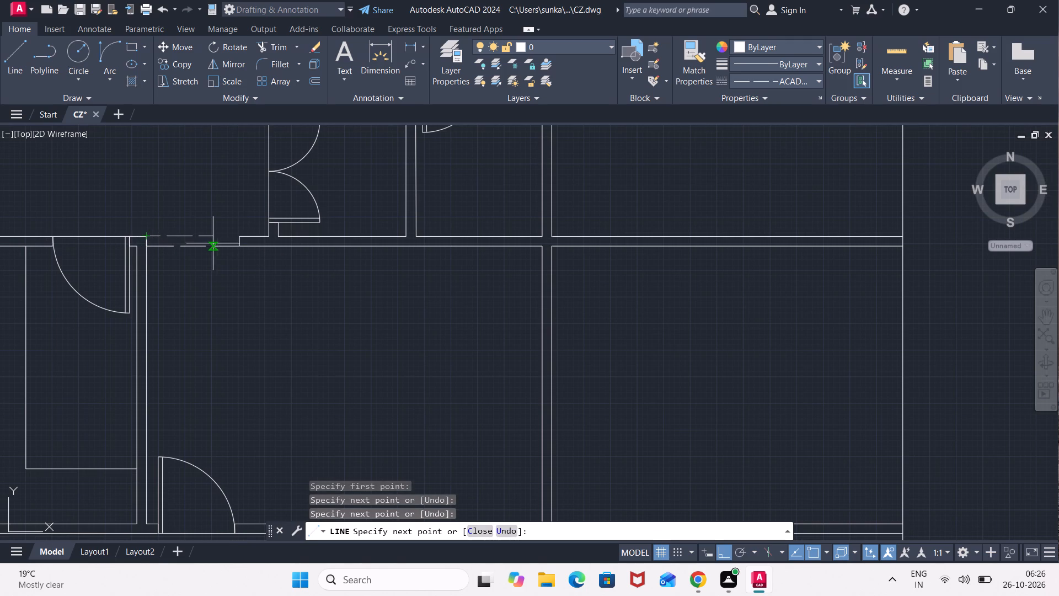
pyautogui.click(234, 236)
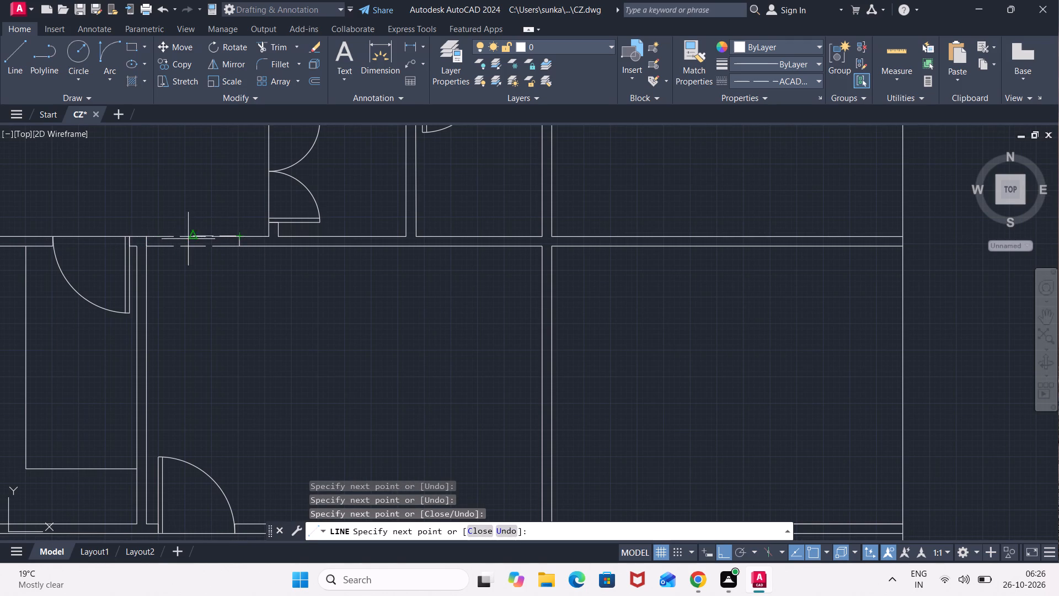
pyautogui.scroll(2, 145, 243)
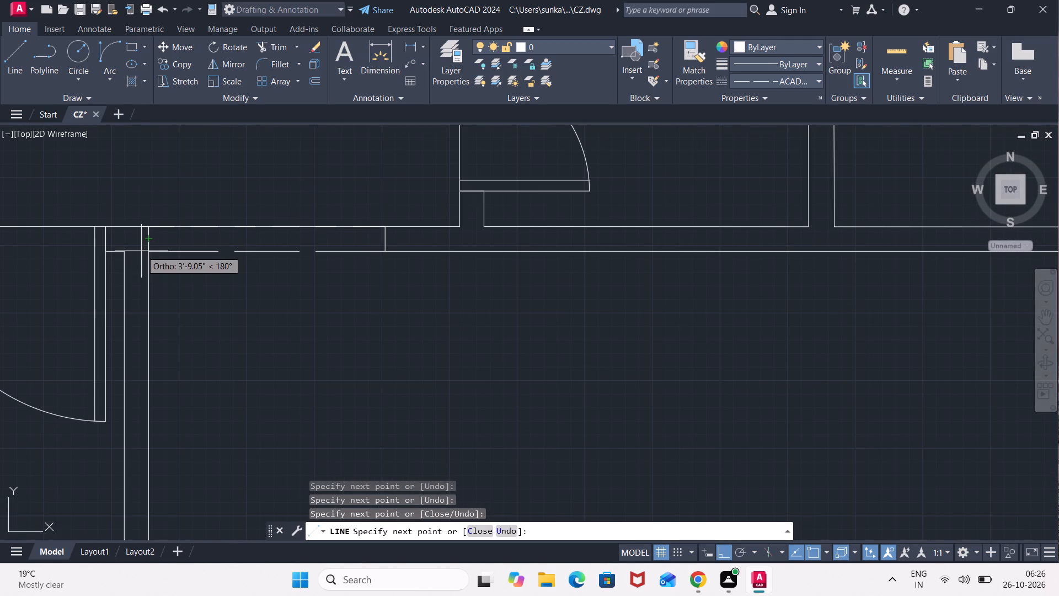
pyautogui.click(148, 247)
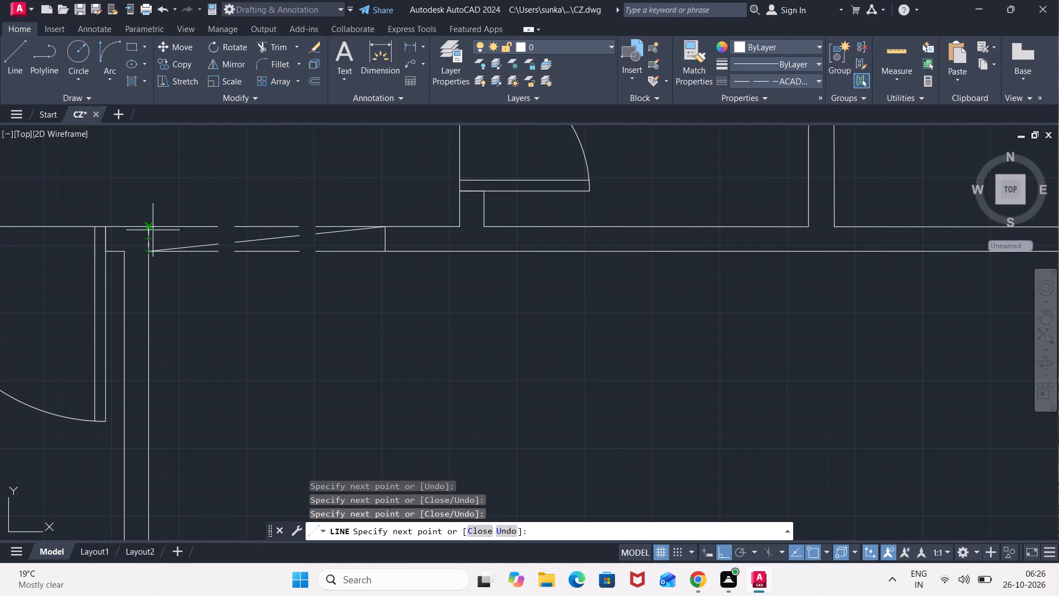
pyautogui.click(153, 230)
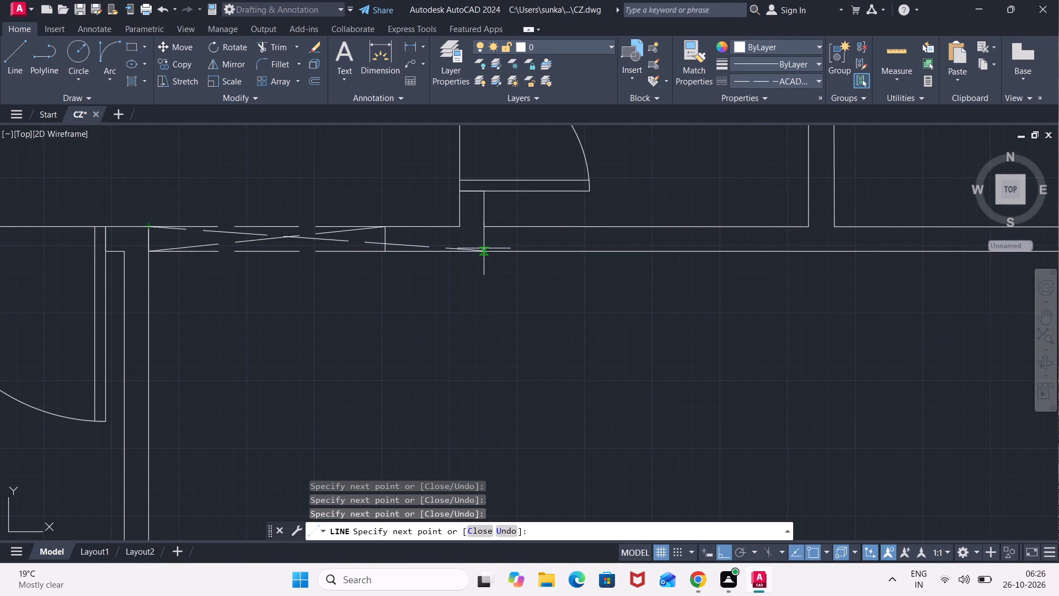
pyautogui.click(384, 248)
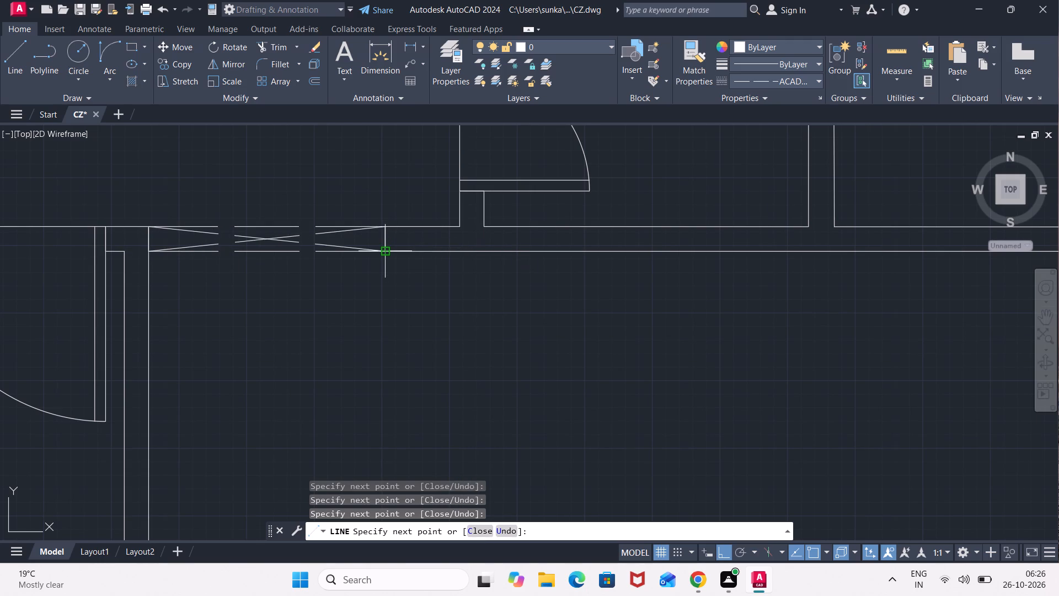
pyautogui.press('Escape')
# Draw a dashed line from the midpoint of the corridor's east-end partition west to the inner face of the west outer wall.
pyautogui.scroll(-2, 384, 248)
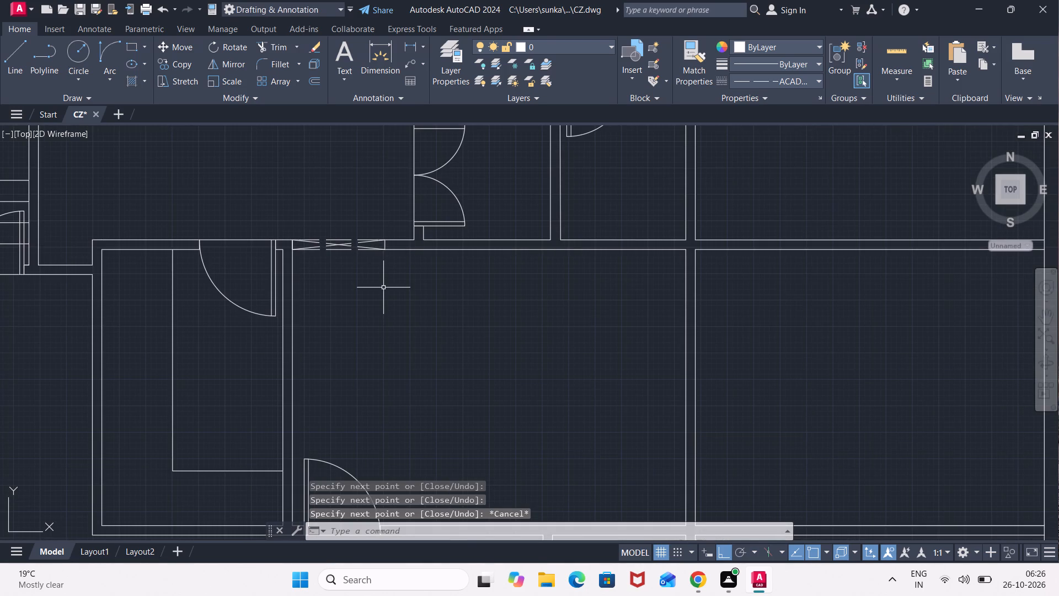
pyautogui.scroll(-1, 383, 292)
pyautogui.moveTo(381, 303); pyautogui.dragTo(346, 227, button='middle')
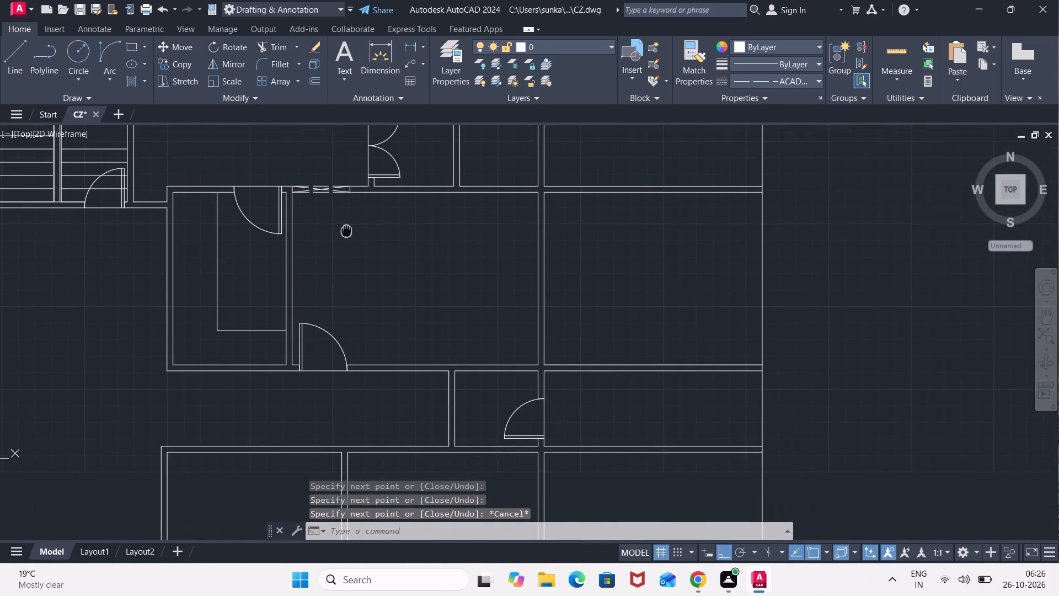
pyautogui.moveTo(346, 227); pyautogui.dragTo(344, 190, button='middle')
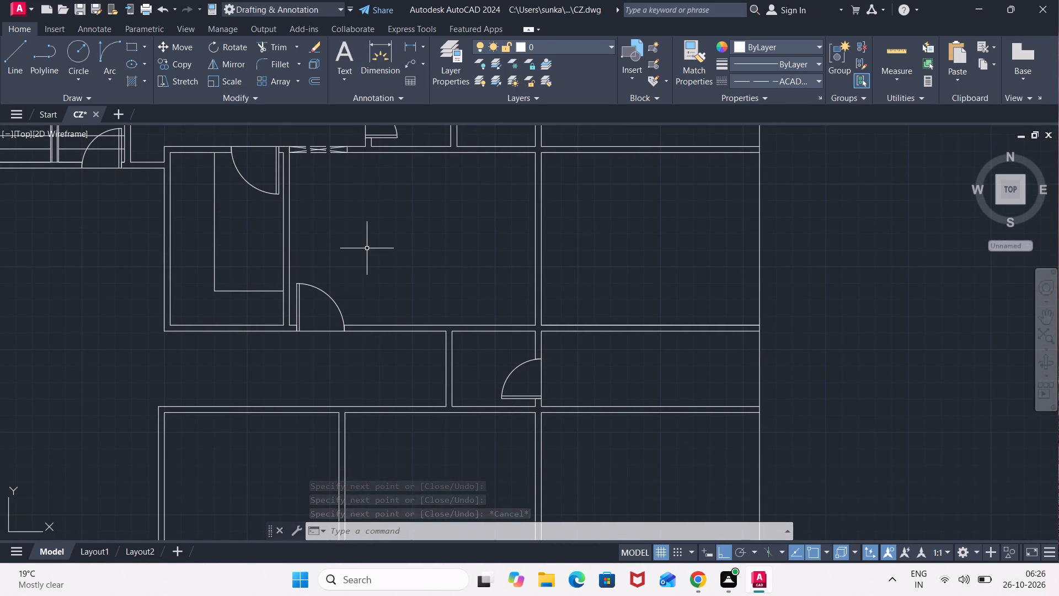
pyautogui.press('l')
pyautogui.press('Return')
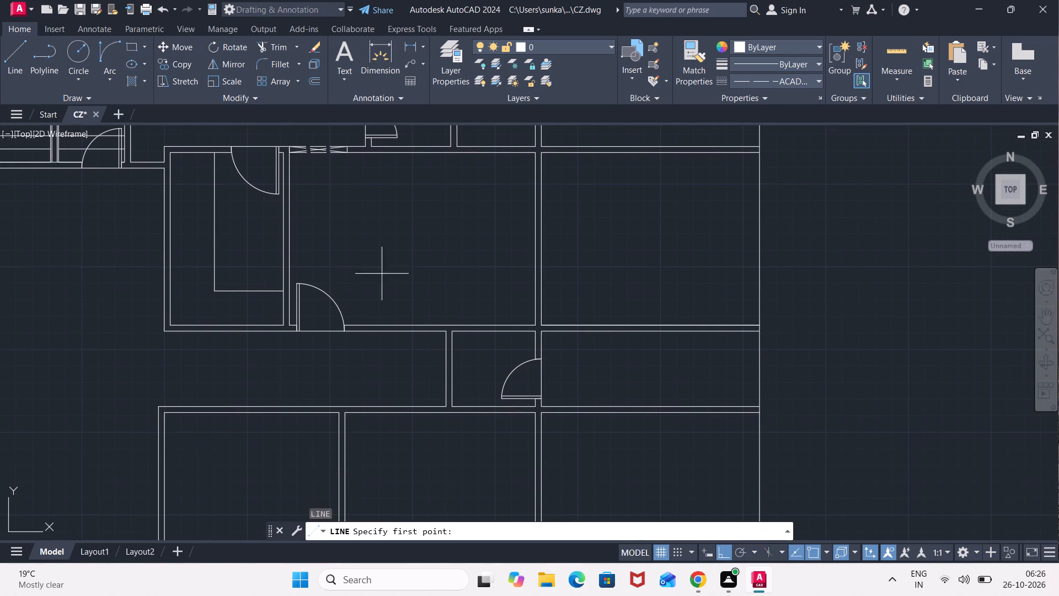
pyautogui.click(443, 371)
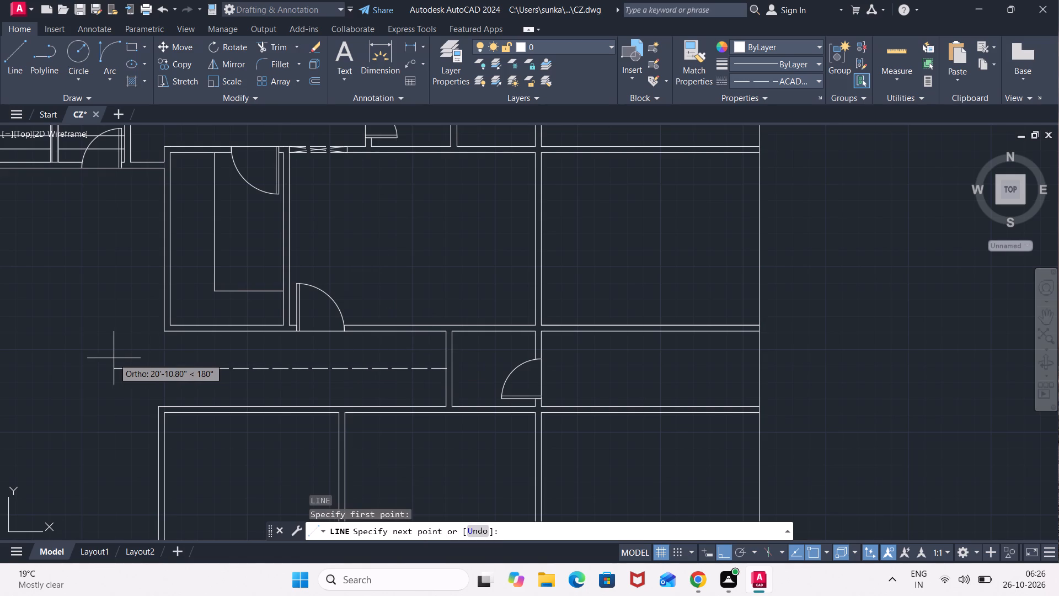
pyautogui.moveTo(114, 358); pyautogui.dragTo(375, 347, button='middle')
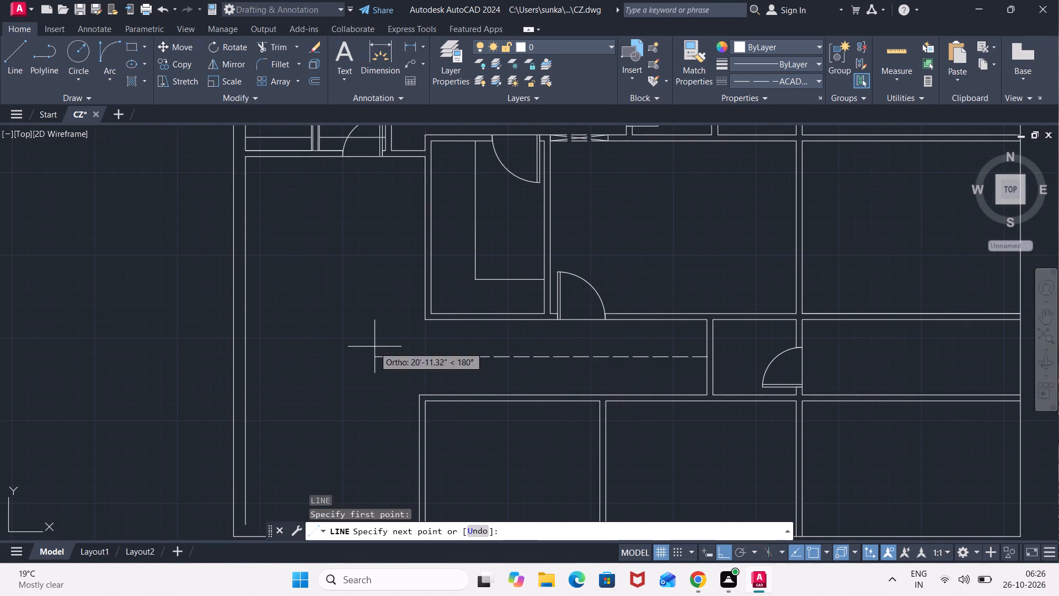
pyautogui.click(247, 357)
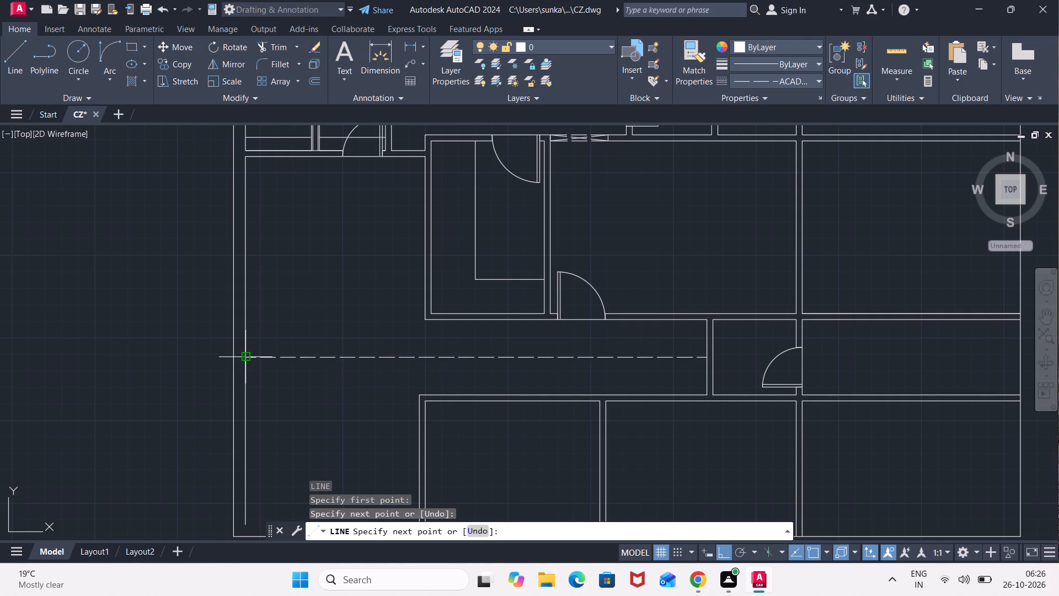
pyautogui.press('Escape')
# Stretch the south end of the west outer wall's inner-face line down to the building's south outline.
pyautogui.click(244, 424)
pyautogui.moveTo(249, 433); pyautogui.dragTo(258, 312, button='middle')
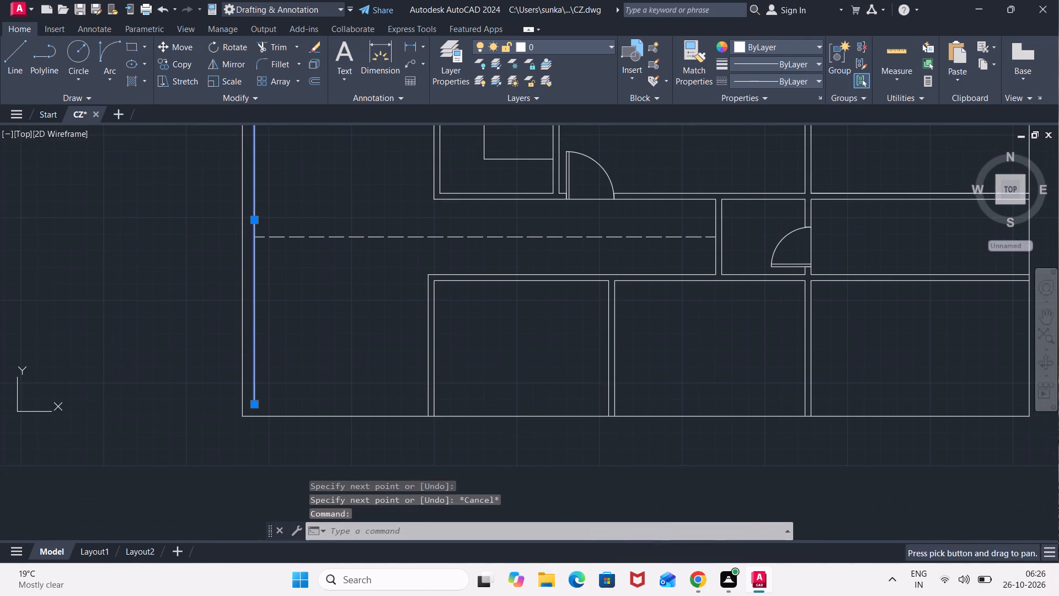
pyautogui.click(255, 407)
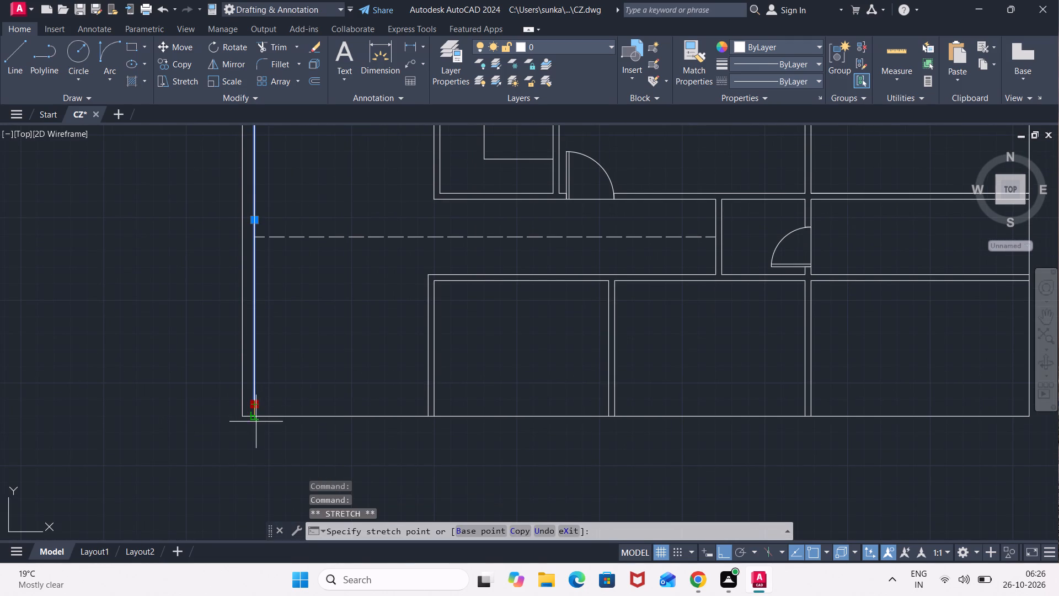
pyautogui.click(256, 416)
pyautogui.press('Escape')
pyautogui.press('Escape')
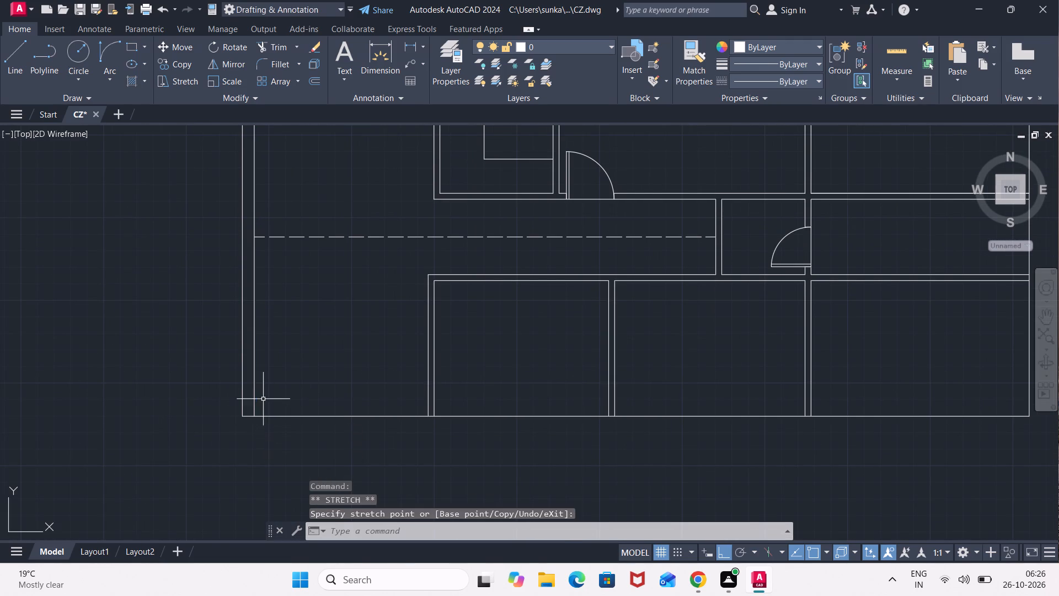
# Trim the west wall's inner-face line between the two faces of the partition north of the staircase.
pyautogui.scroll(-2, 309, 340)
pyautogui.moveTo(311, 322); pyautogui.dragTo(322, 420, button='middle')
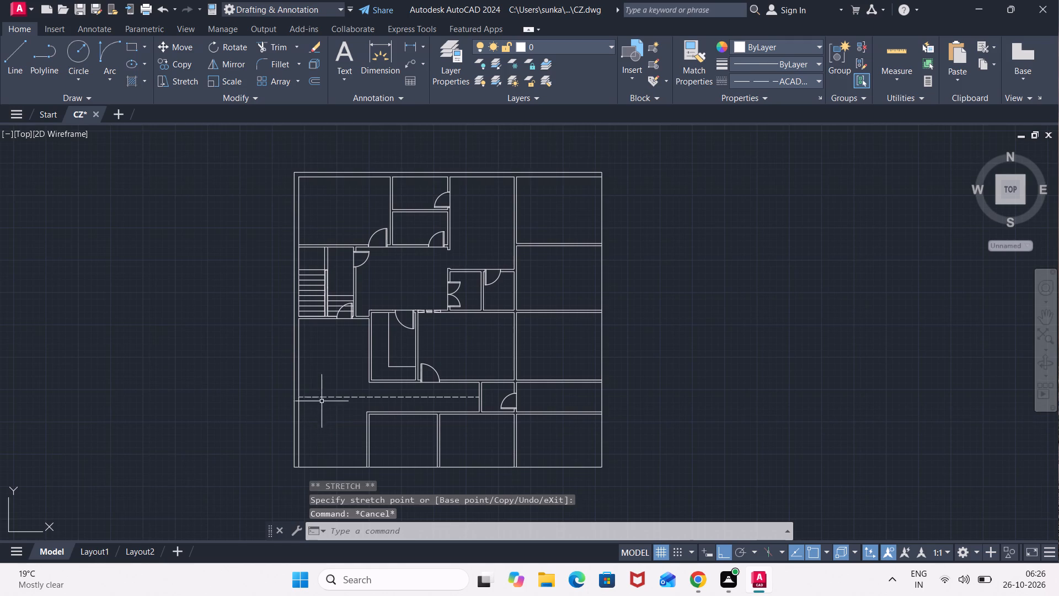
pyautogui.scroll(2, 317, 247)
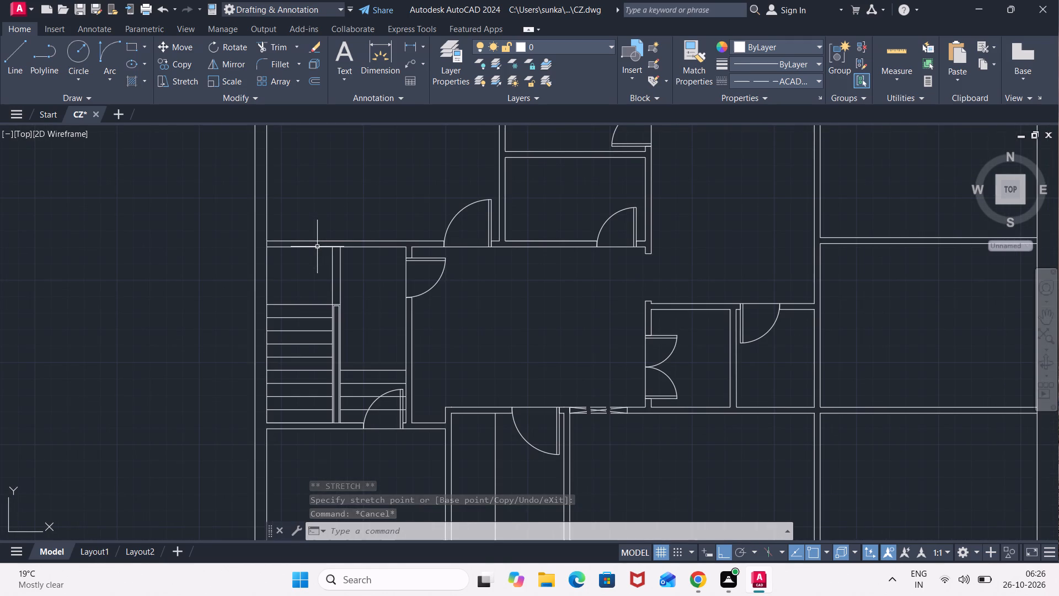
pyautogui.write('TR')
pyautogui.press('Return')
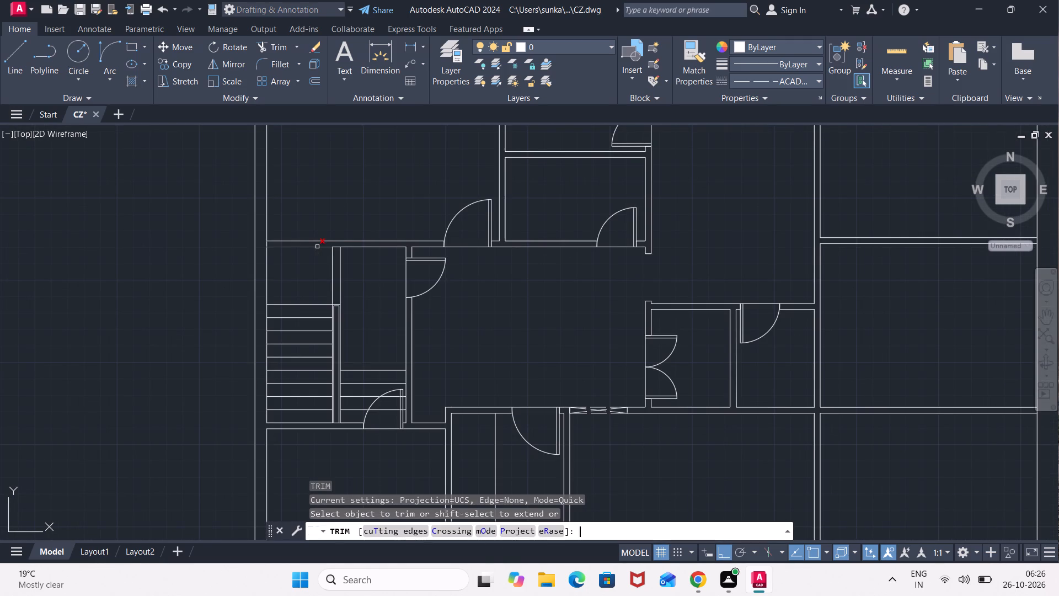
pyautogui.scroll(2, 266, 243)
pyautogui.click(266, 243)
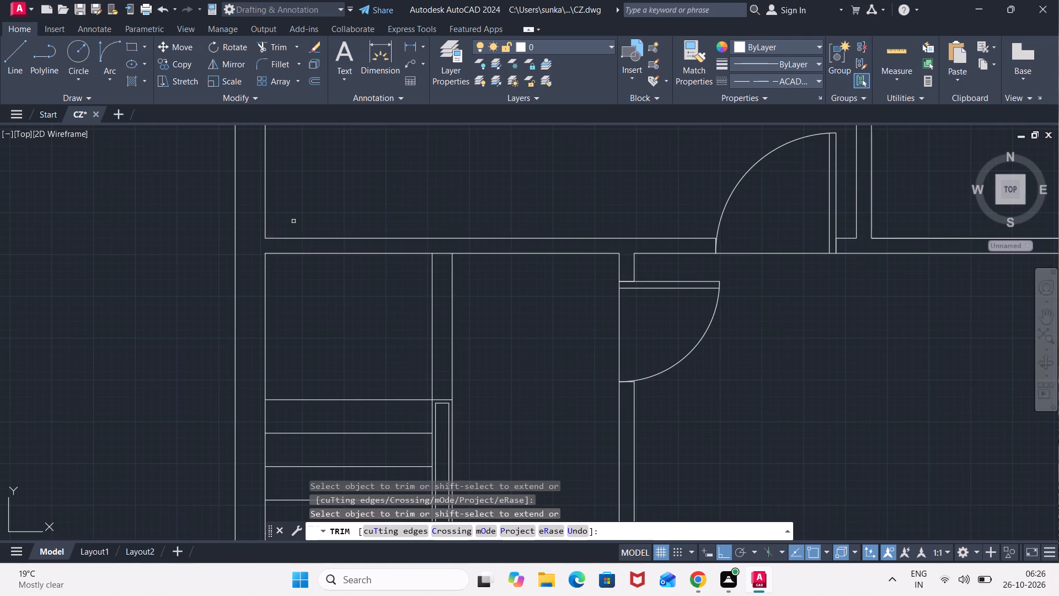
pyautogui.scroll(-3, 311, 210)
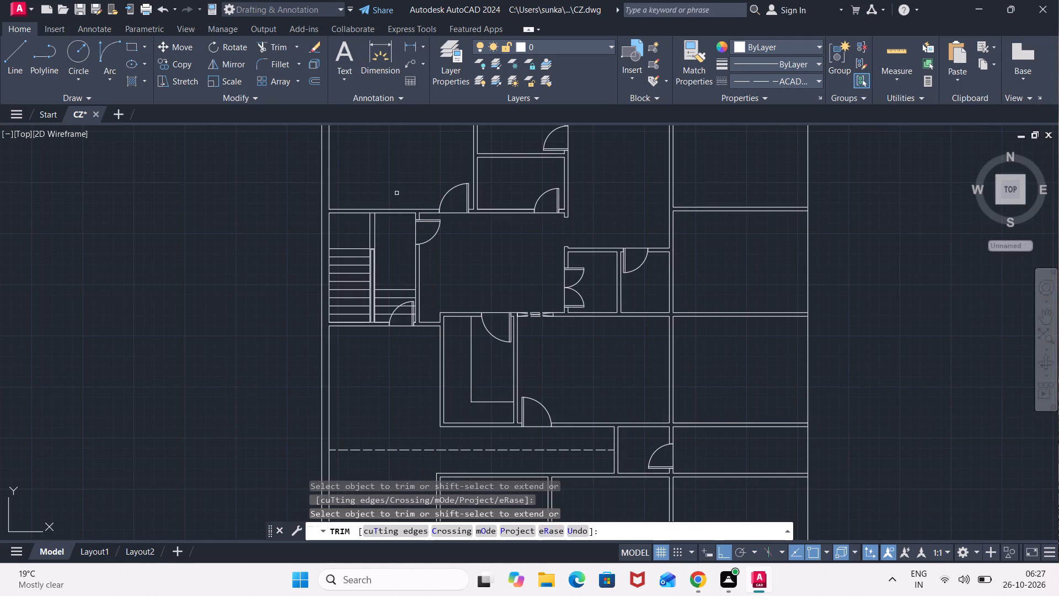
pyautogui.moveTo(397, 193); pyautogui.dragTo(371, 276, button='middle')
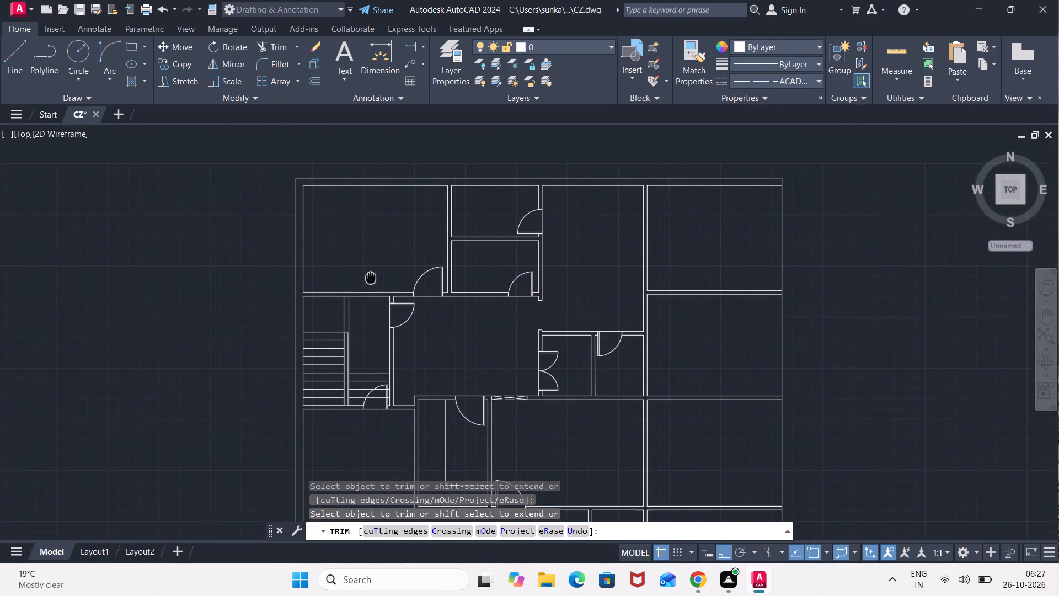
pyautogui.moveTo(371, 276); pyautogui.dragTo(403, 182, button='middle')
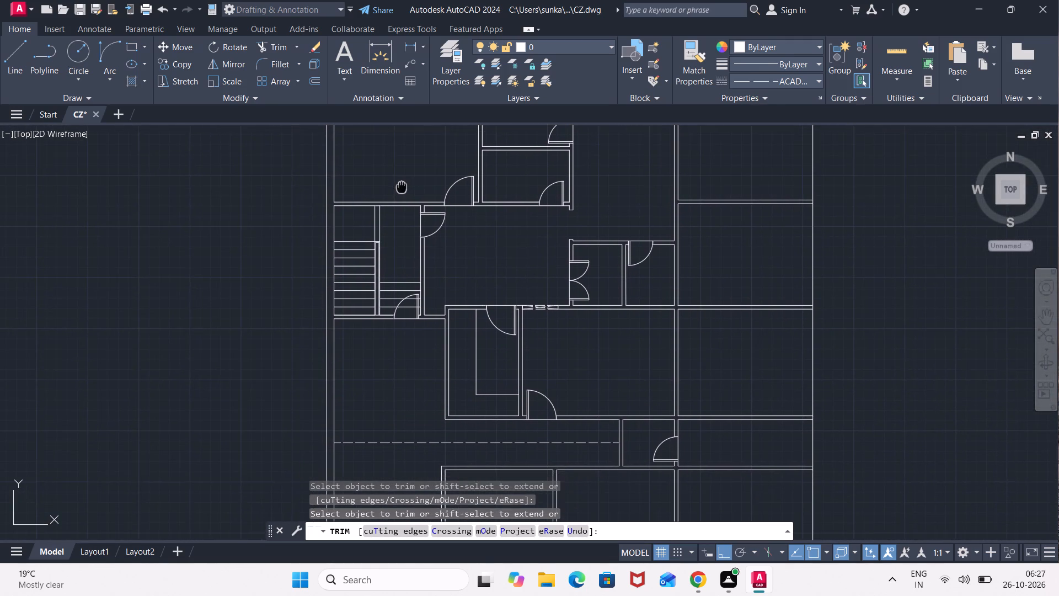
pyautogui.moveTo(403, 182); pyautogui.dragTo(418, 106, button='middle')
pyautogui.scroll(1, 418, 106)
pyautogui.press('Escape')
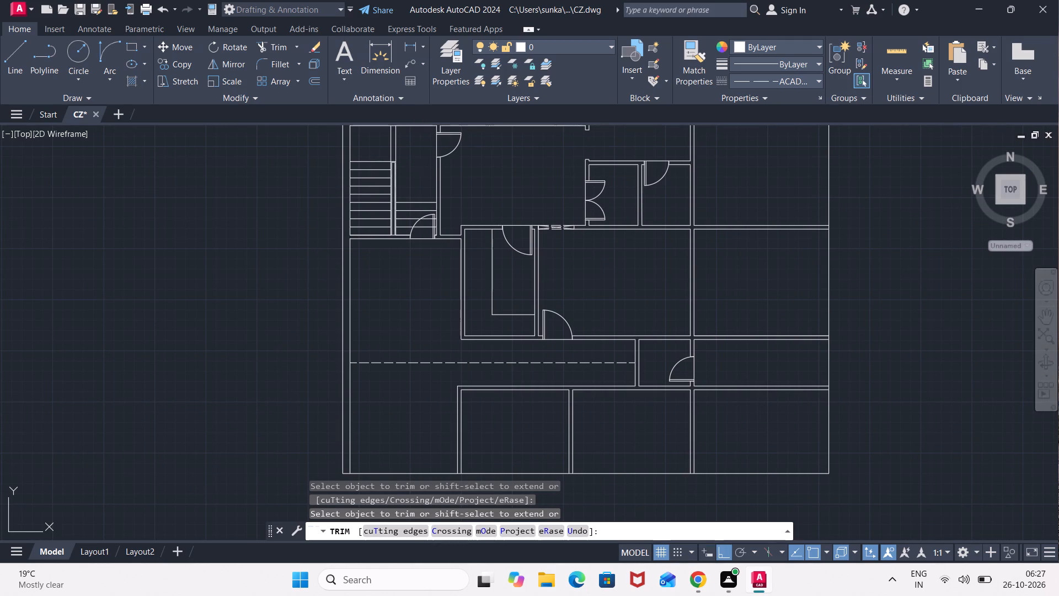
# Draw a dashed line from just east of the staircase door about 1'-8.6" south, continuing west to the west wall's inner face.
pyautogui.press('l')
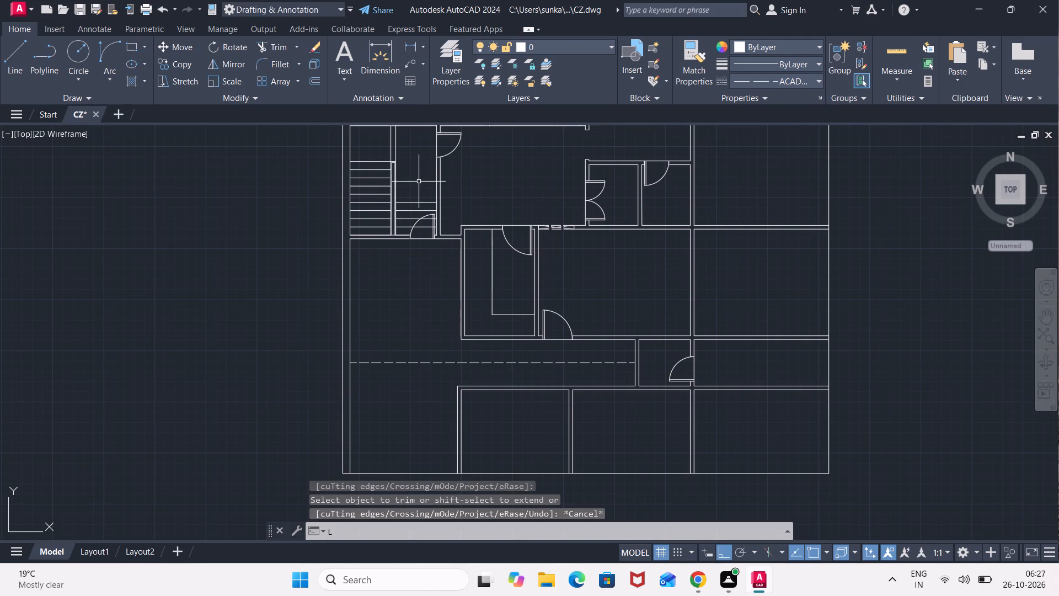
pyautogui.press('Return')
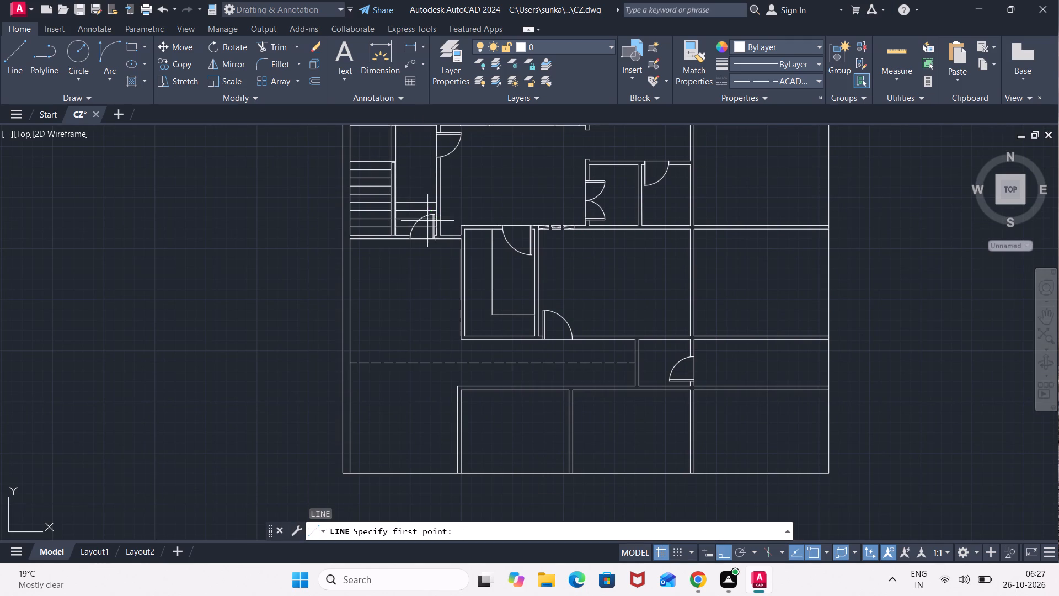
pyautogui.scroll(5, 430, 232)
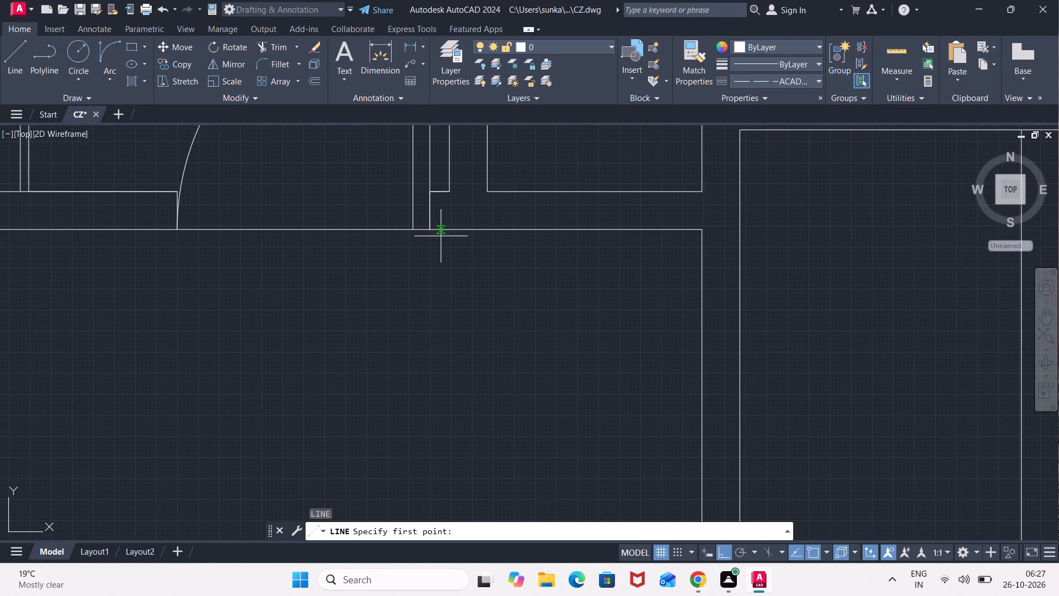
pyautogui.click(441, 232)
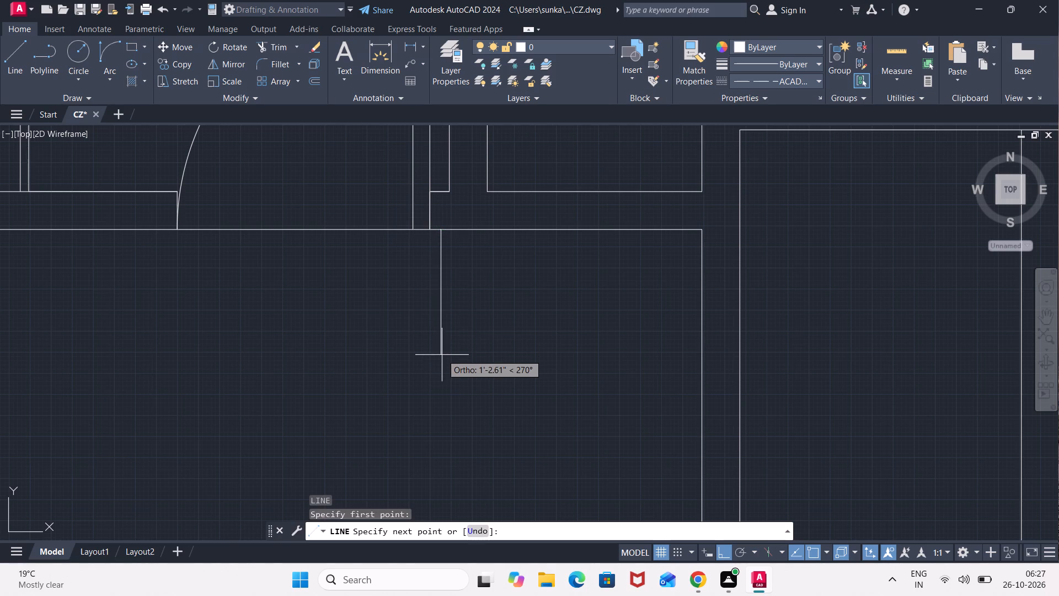
pyautogui.scroll(-2, 443, 371)
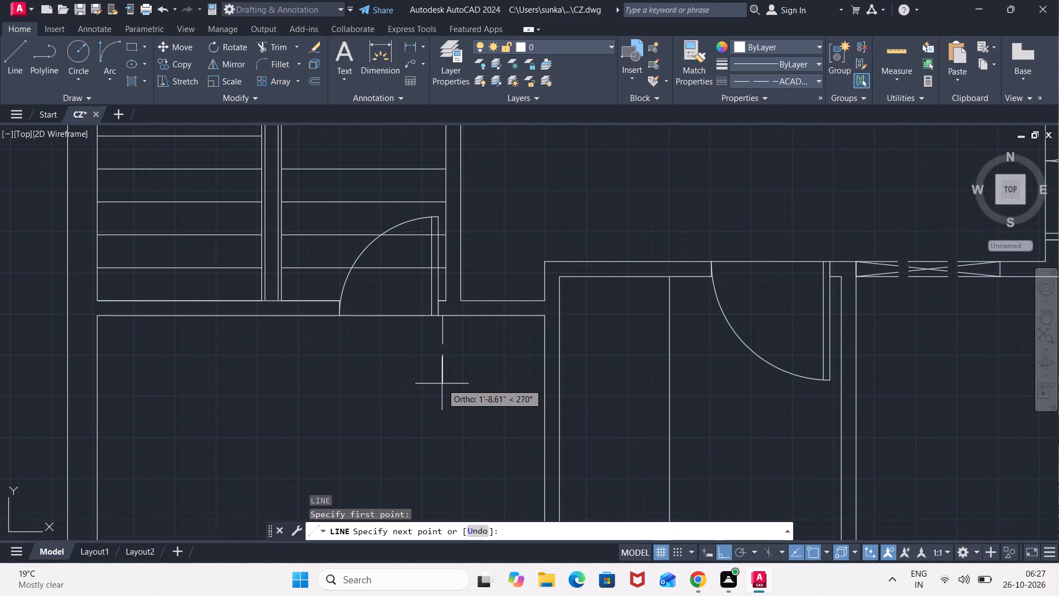
pyautogui.click(442, 384)
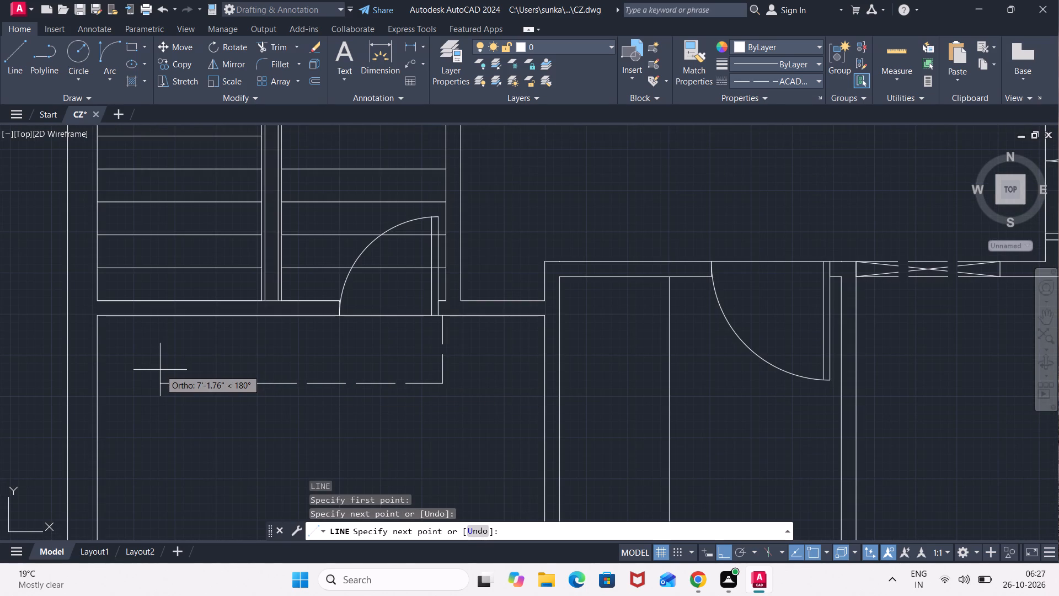
pyautogui.click(94, 382)
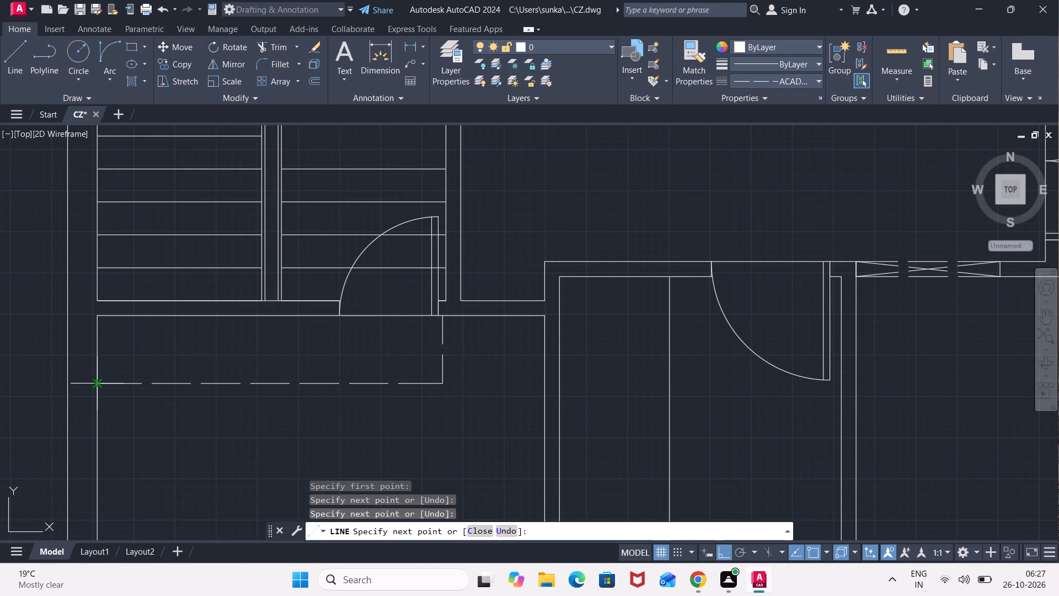
pyautogui.press('Escape')
# Draw two crossing dashed diagonals between the inside corners of the small room against the north outer wall.
pyautogui.scroll(-3, 138, 350)
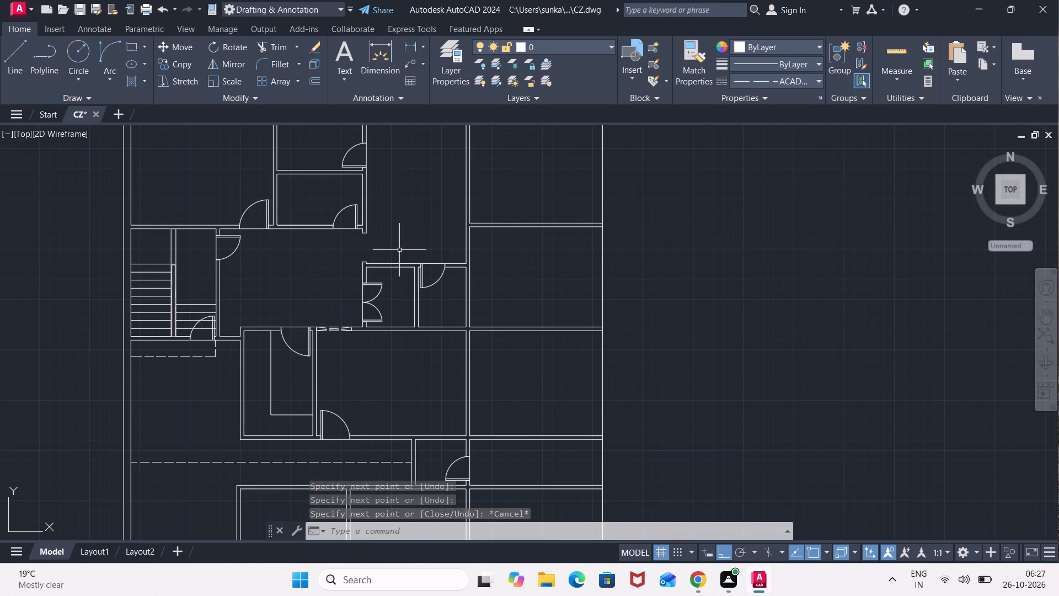
pyautogui.moveTo(400, 250); pyautogui.dragTo(392, 340, button='middle')
pyautogui.scroll(1, 379, 313)
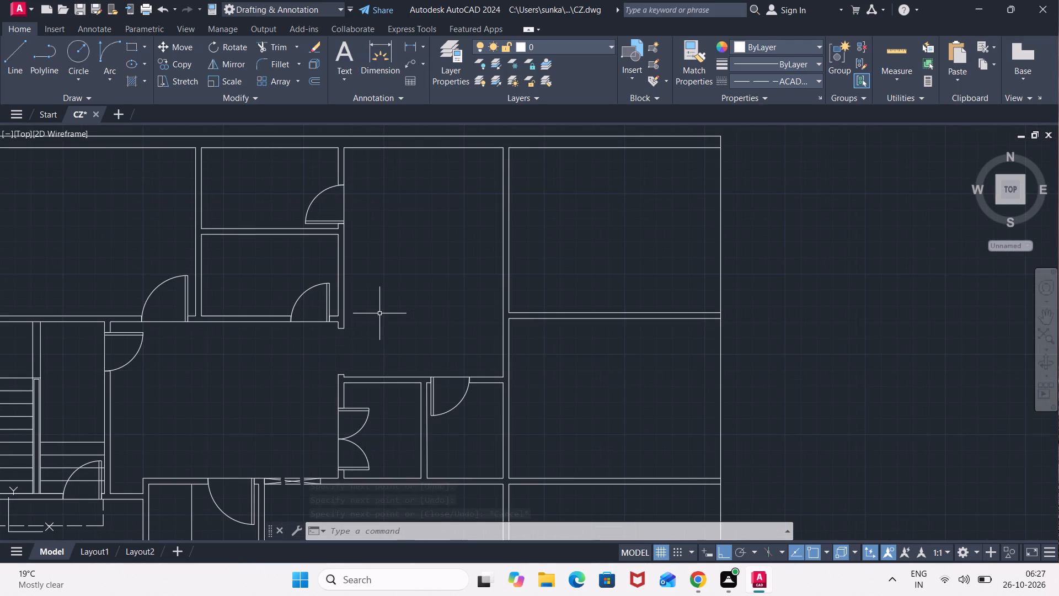
pyautogui.press('l')
pyautogui.press('Return')
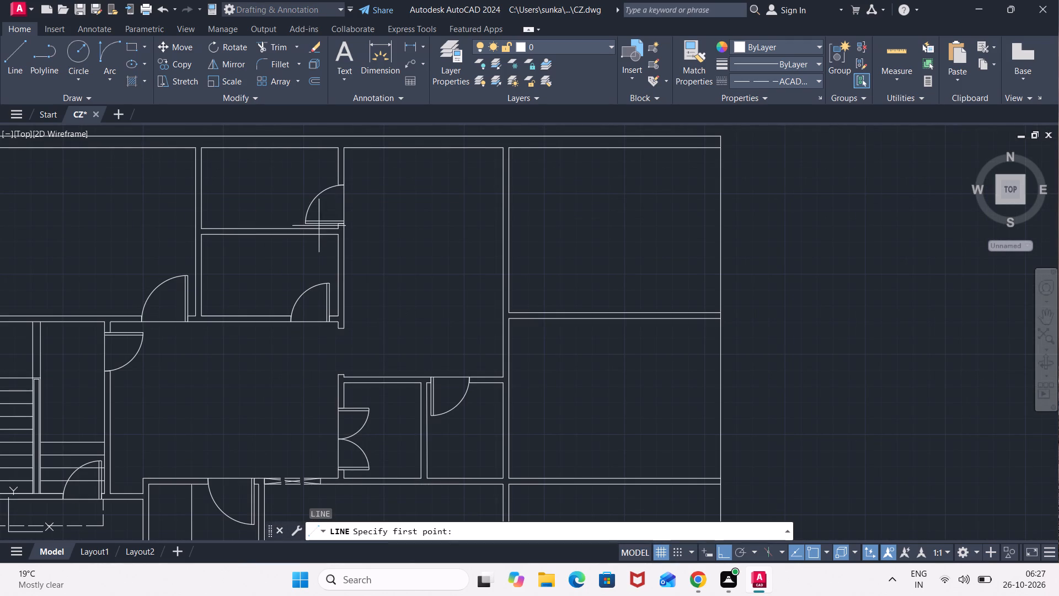
pyautogui.click(205, 149)
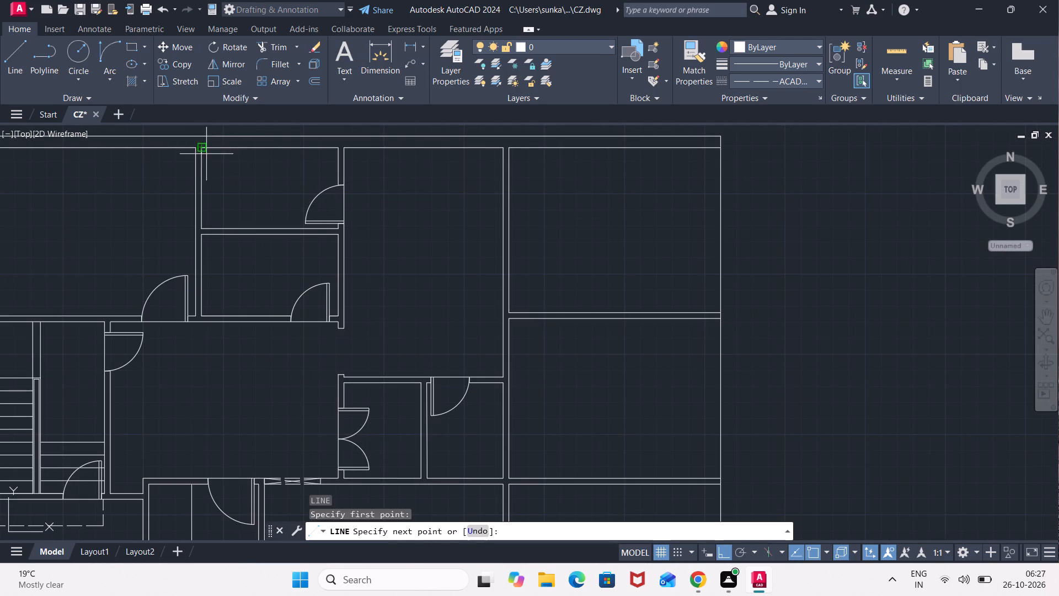
pyautogui.click(336, 228)
pyautogui.press('Escape')
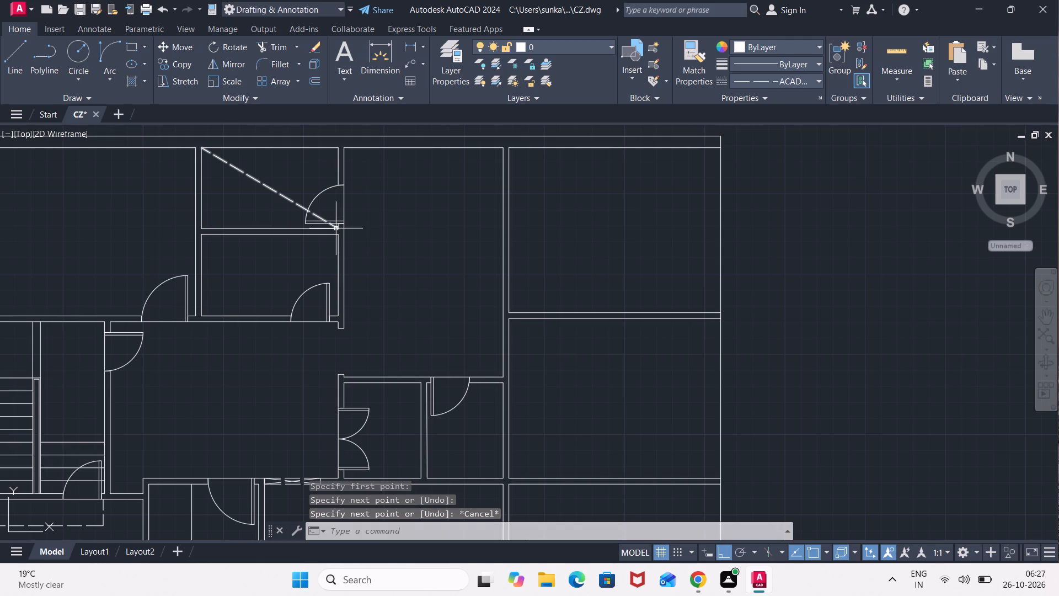
pyautogui.press('l')
pyautogui.press('Return')
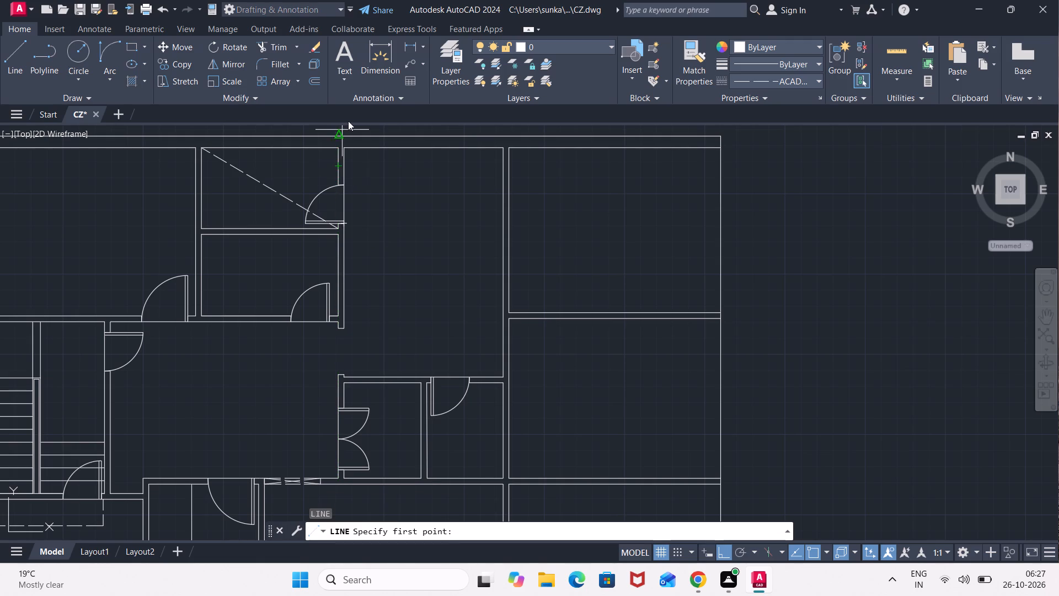
pyautogui.click(335, 146)
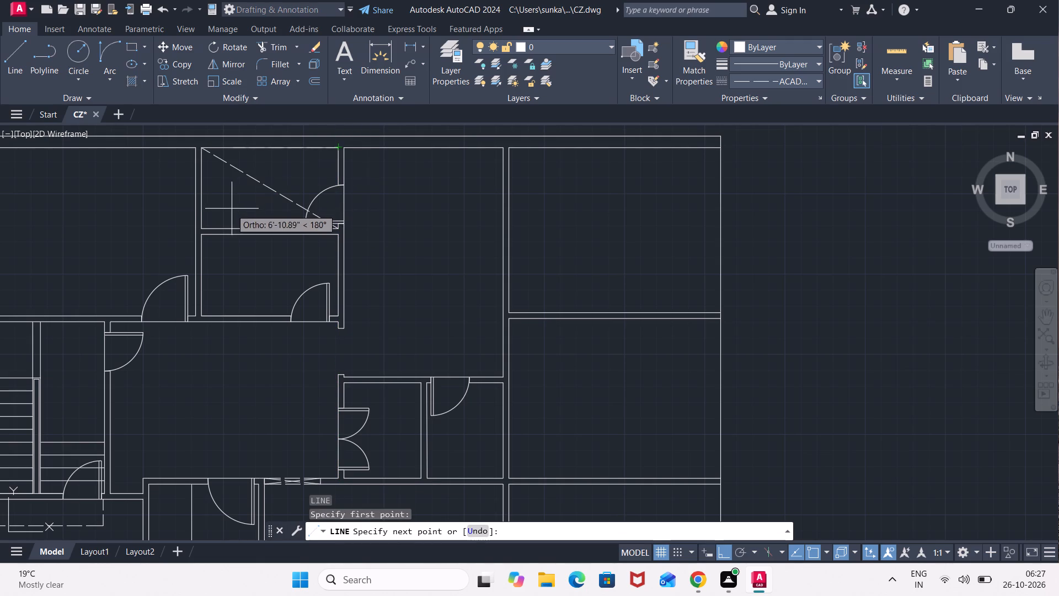
pyautogui.click(204, 222)
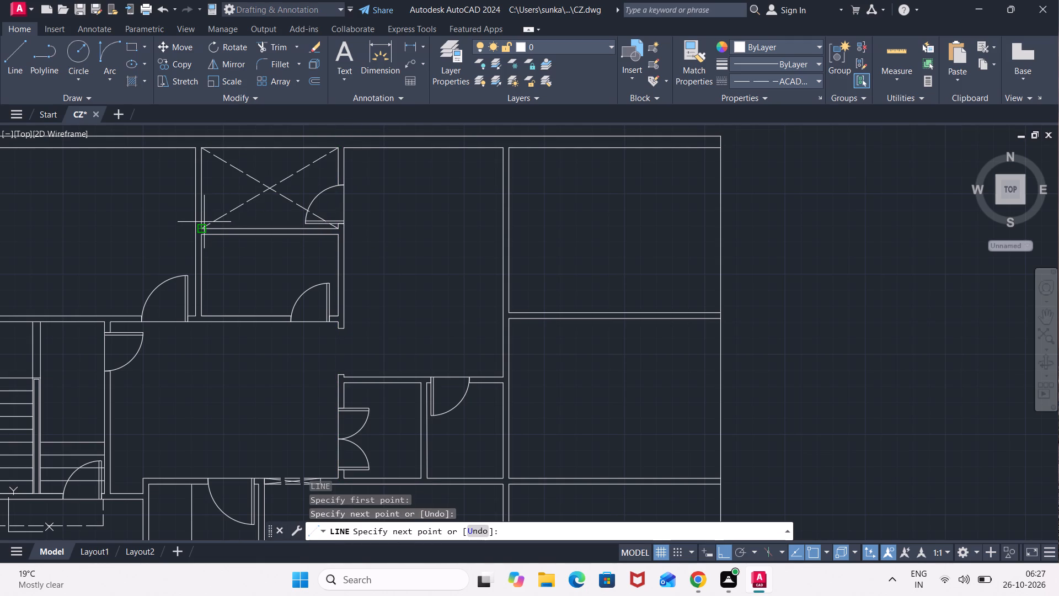
pyautogui.press('Escape')
# Draw two crossing dashed diagonals between the inside corners of the small room with the double door.
pyautogui.scroll(-1, 236, 269)
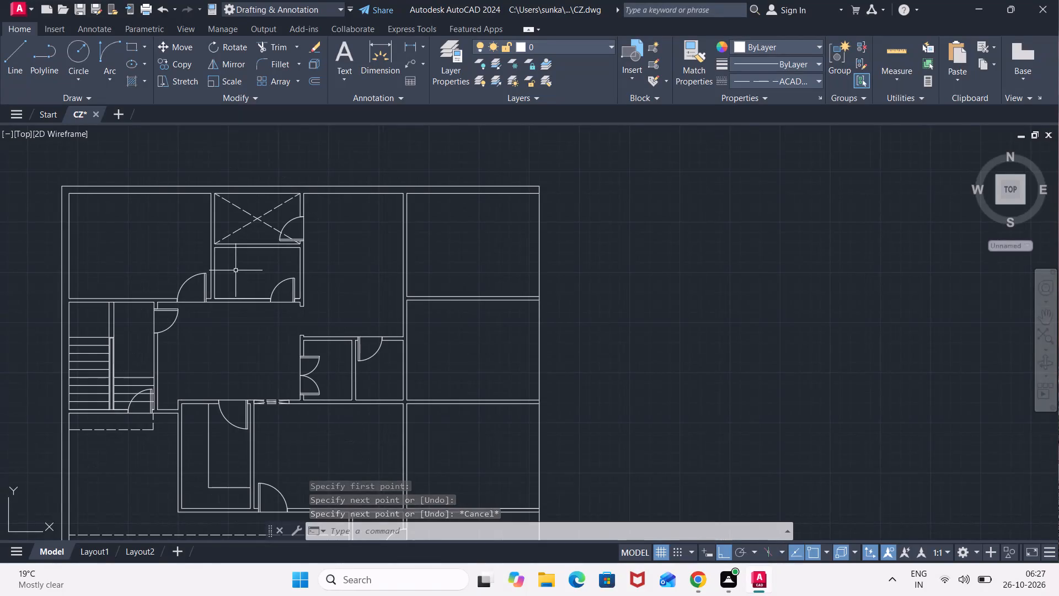
pyautogui.scroll(2, 312, 358)
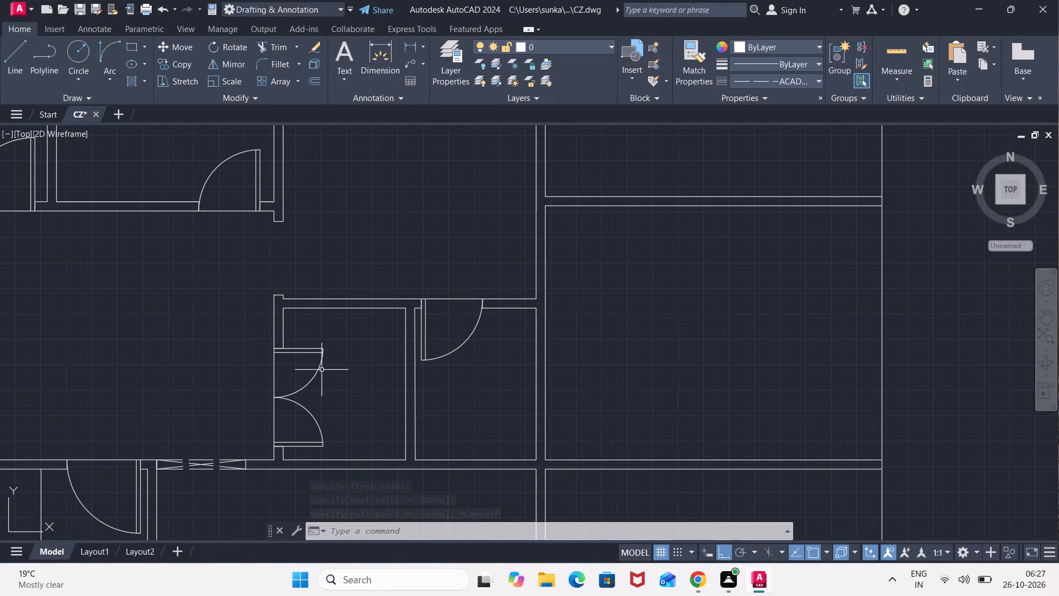
pyautogui.press('l')
pyautogui.press('Return')
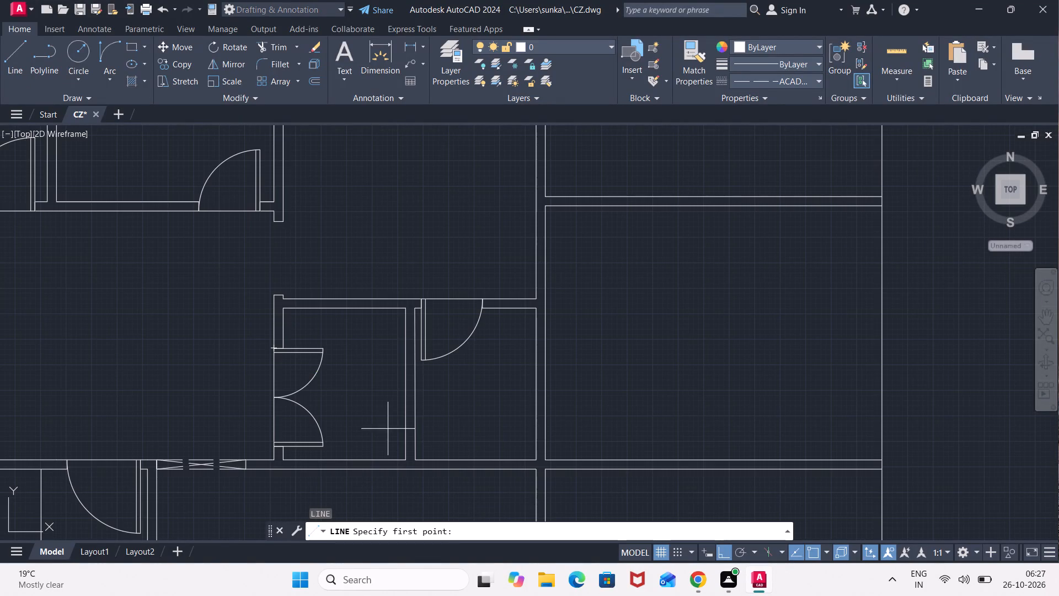
pyautogui.click(404, 460)
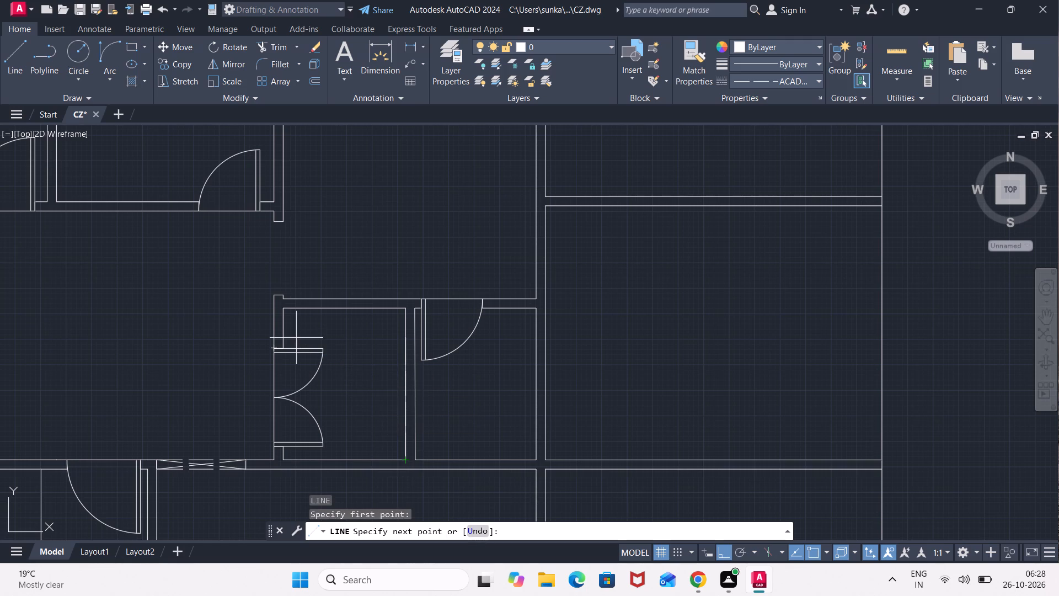
pyautogui.click(280, 307)
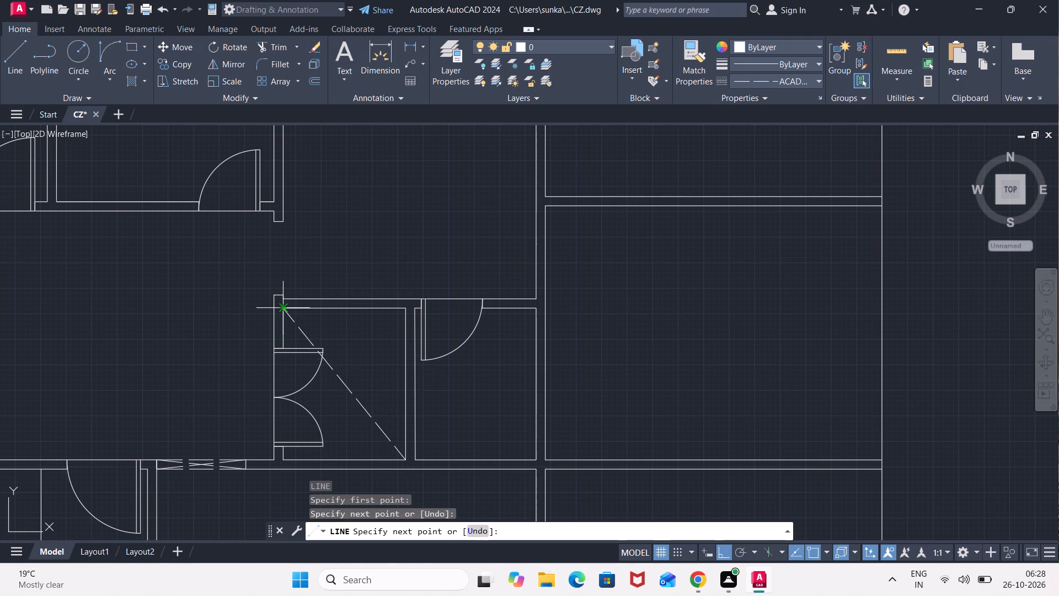
pyautogui.press('Escape')
pyautogui.press('l')
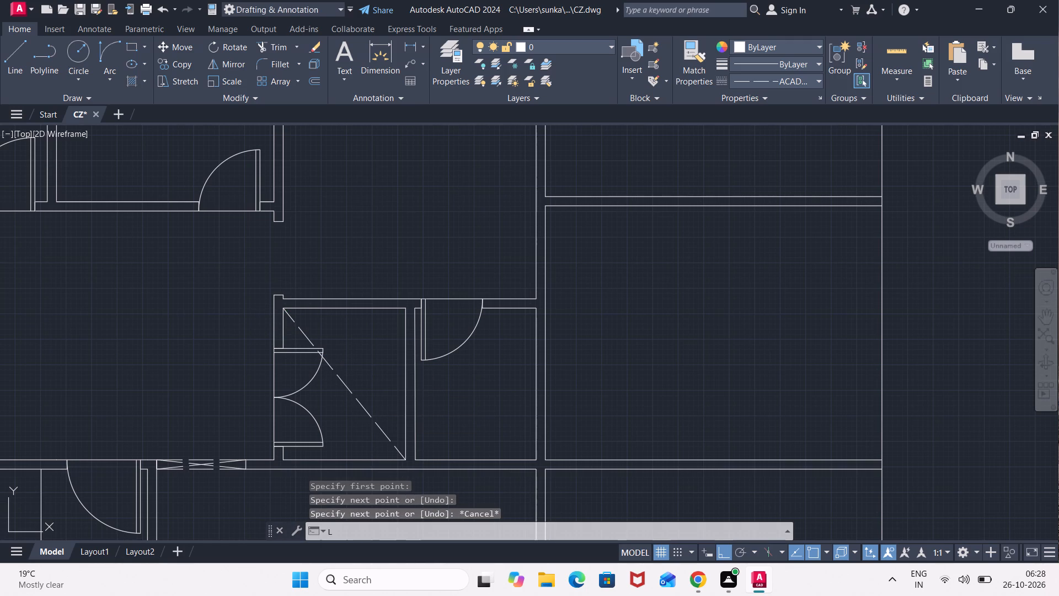
pyautogui.press('Return')
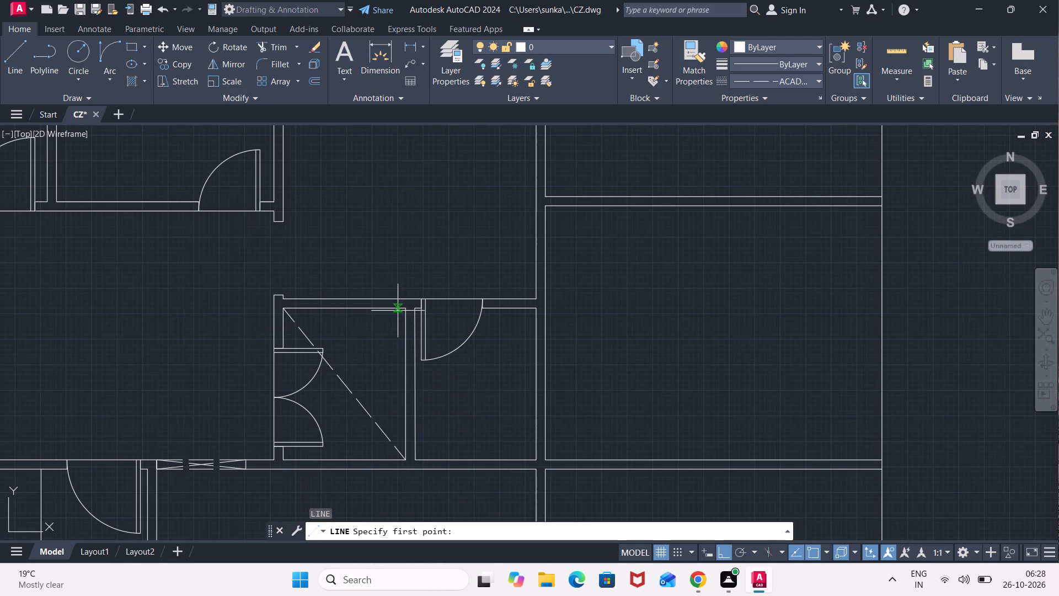
pyautogui.click(401, 308)
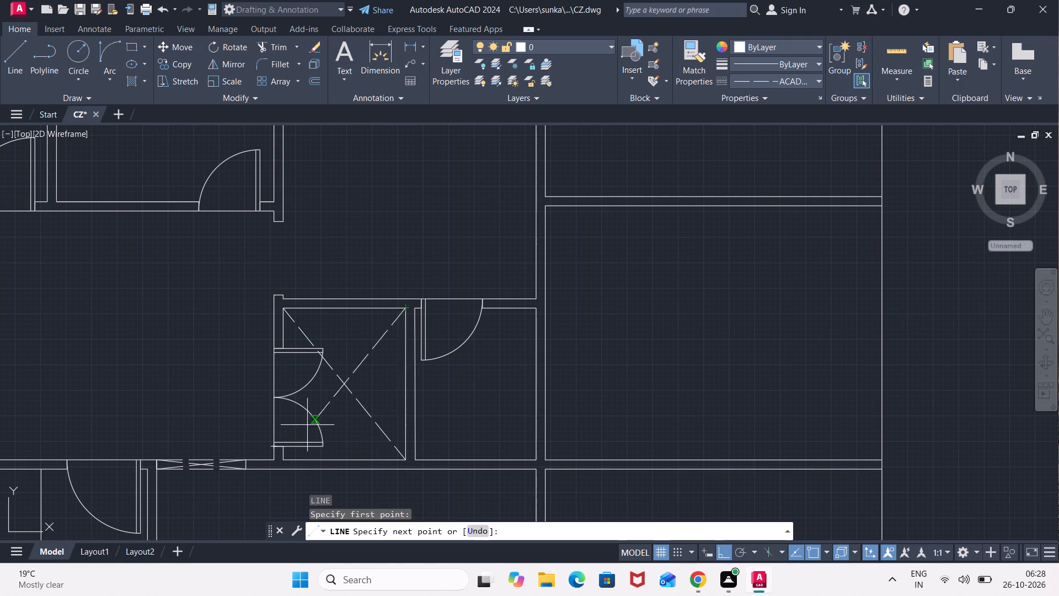
pyautogui.click(284, 462)
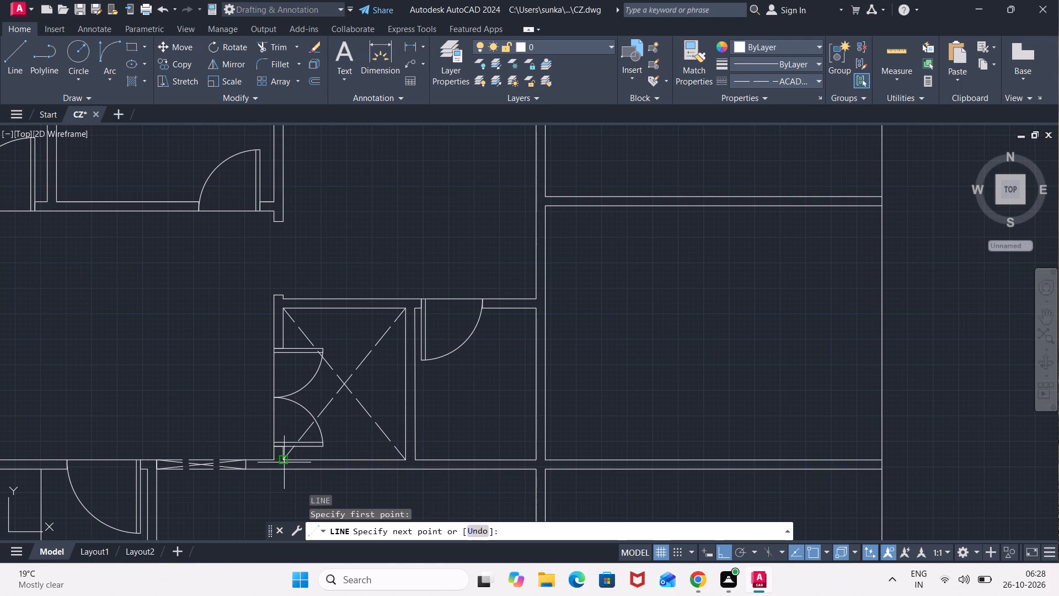
pyautogui.press('Escape')
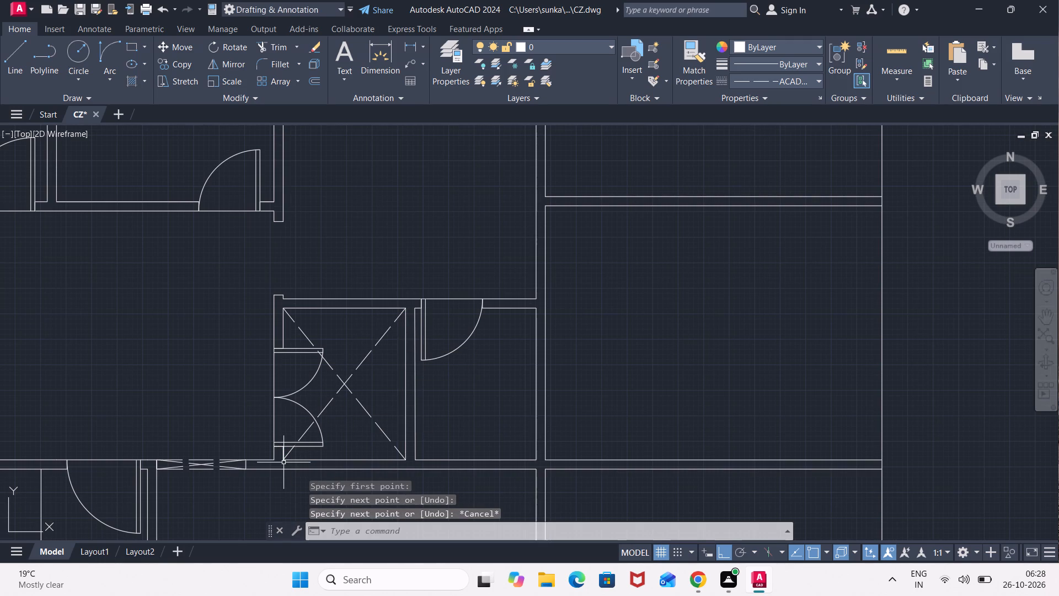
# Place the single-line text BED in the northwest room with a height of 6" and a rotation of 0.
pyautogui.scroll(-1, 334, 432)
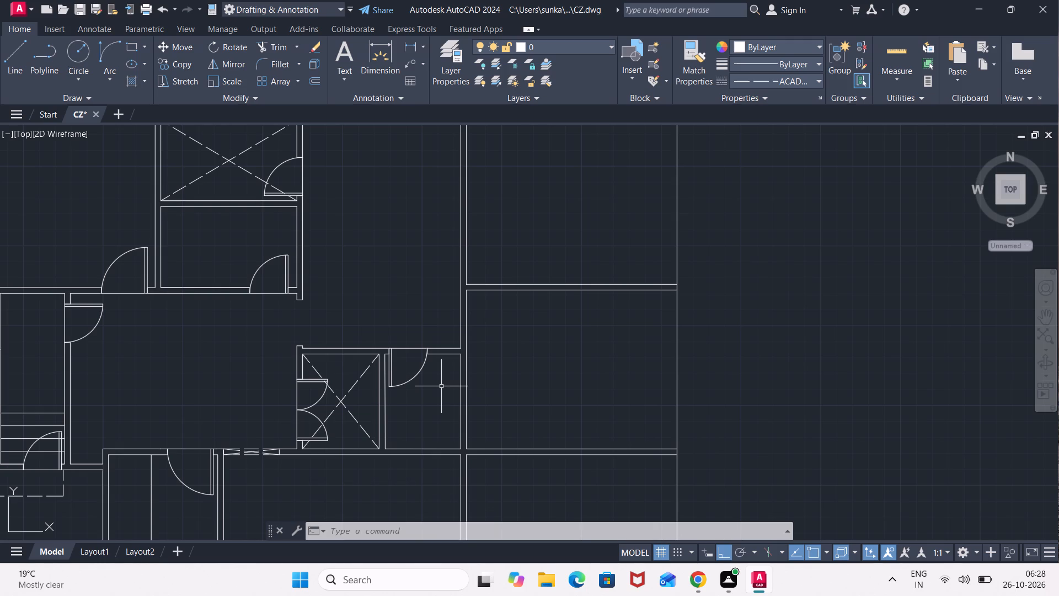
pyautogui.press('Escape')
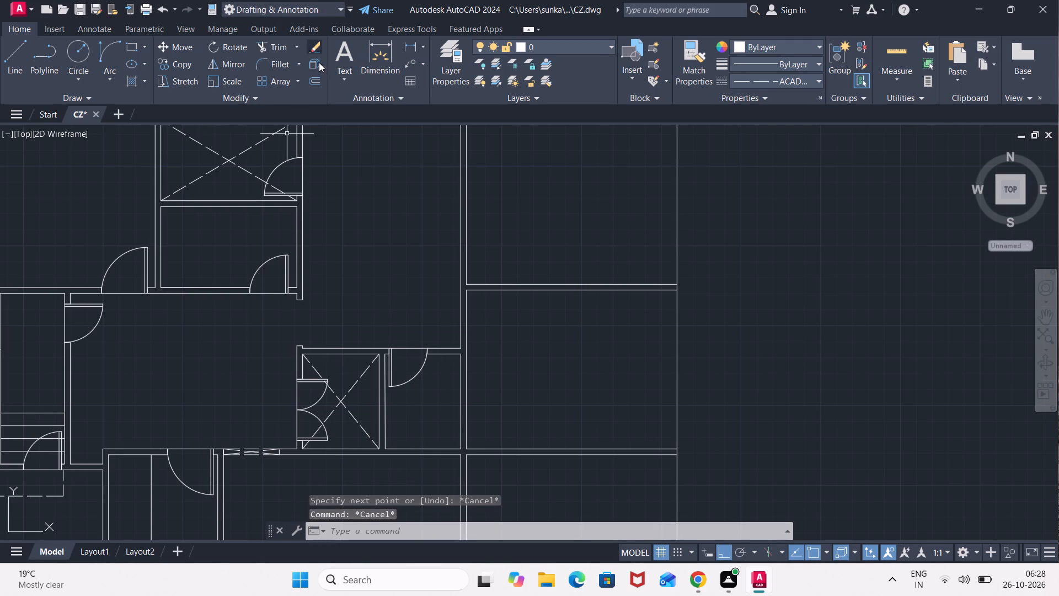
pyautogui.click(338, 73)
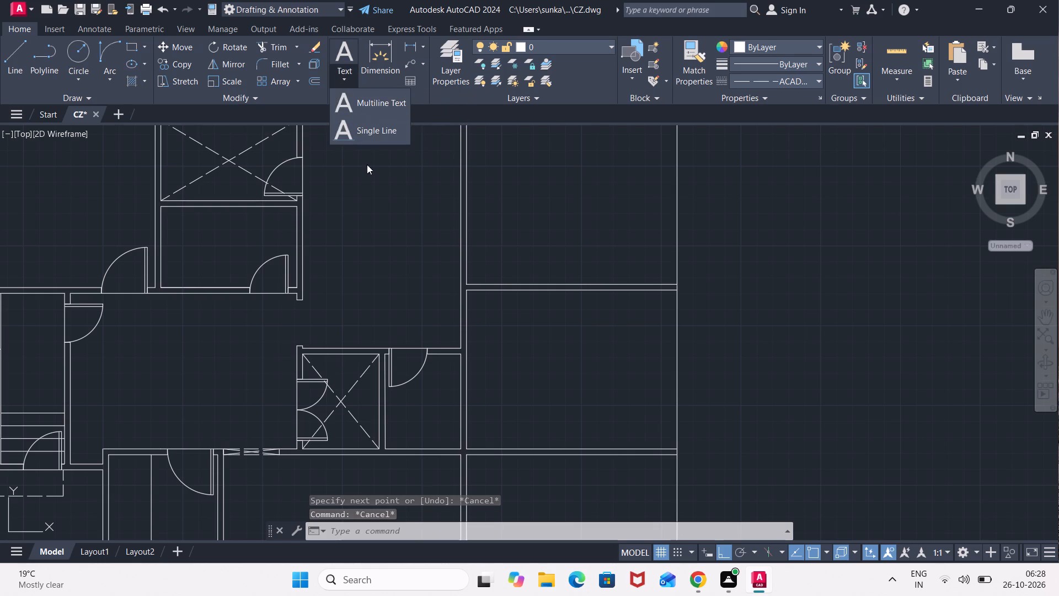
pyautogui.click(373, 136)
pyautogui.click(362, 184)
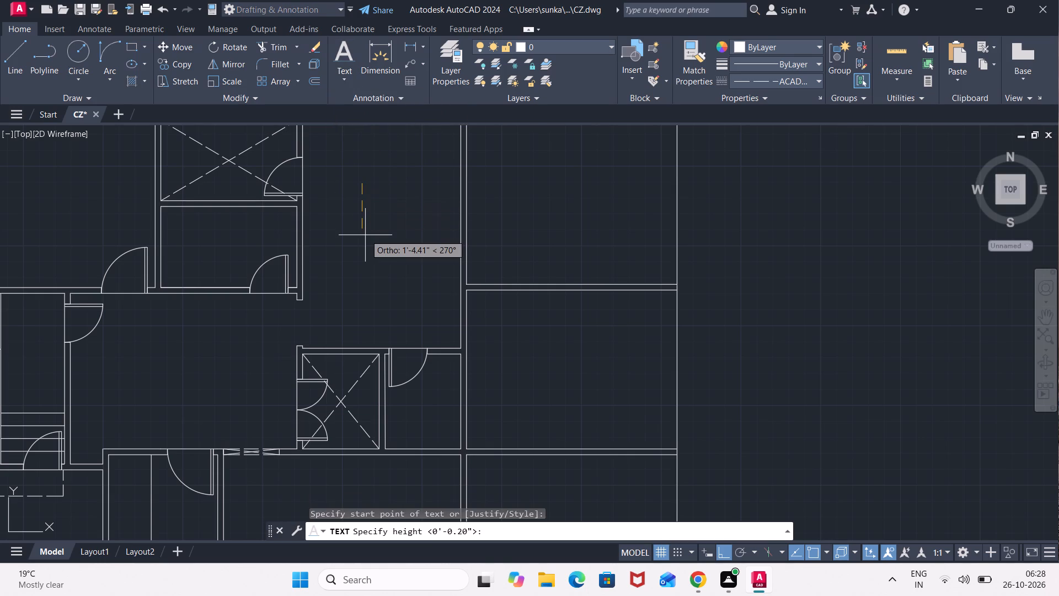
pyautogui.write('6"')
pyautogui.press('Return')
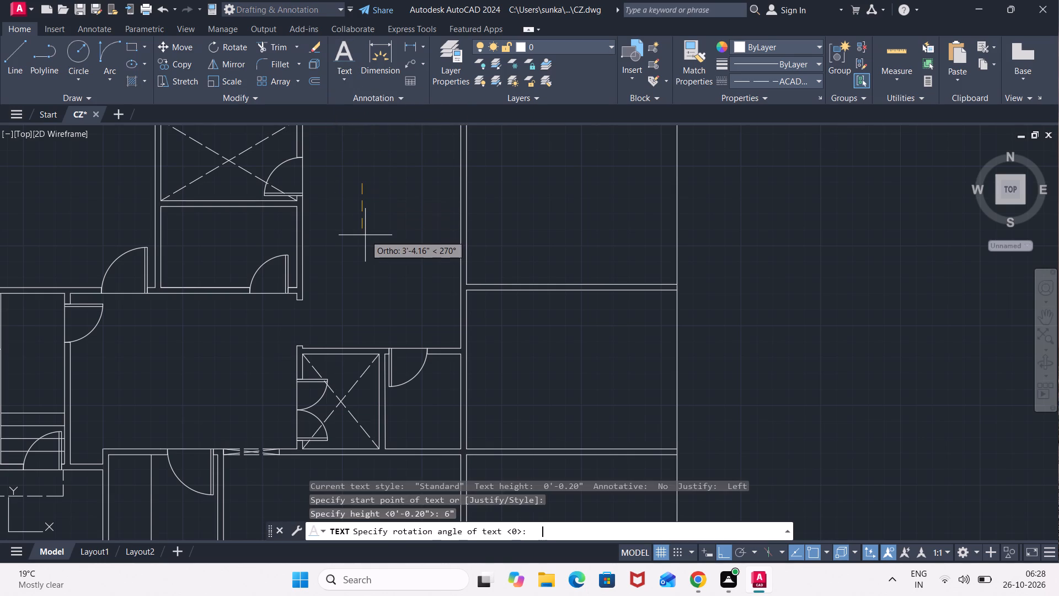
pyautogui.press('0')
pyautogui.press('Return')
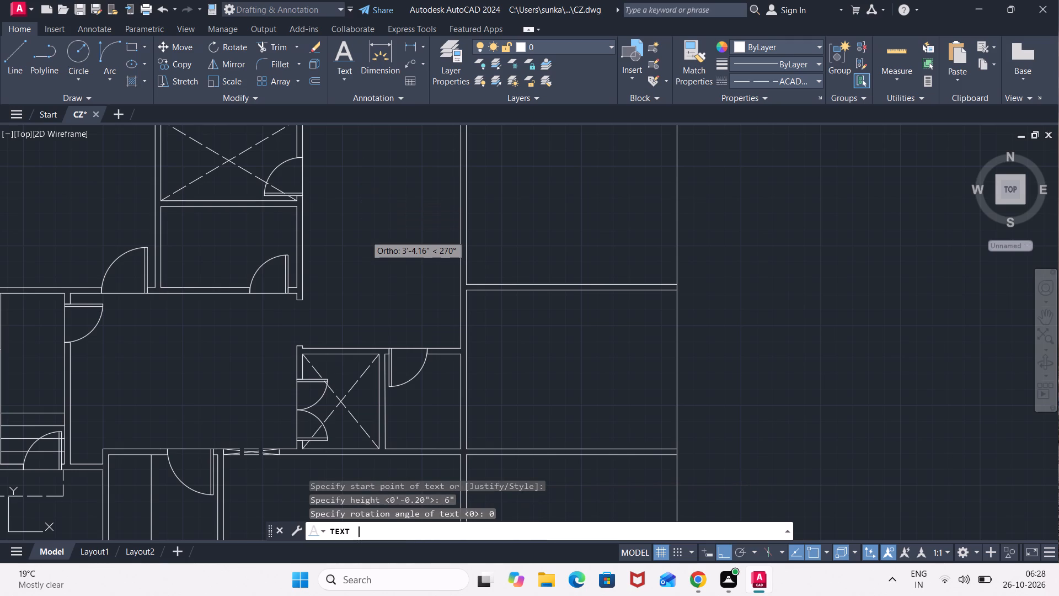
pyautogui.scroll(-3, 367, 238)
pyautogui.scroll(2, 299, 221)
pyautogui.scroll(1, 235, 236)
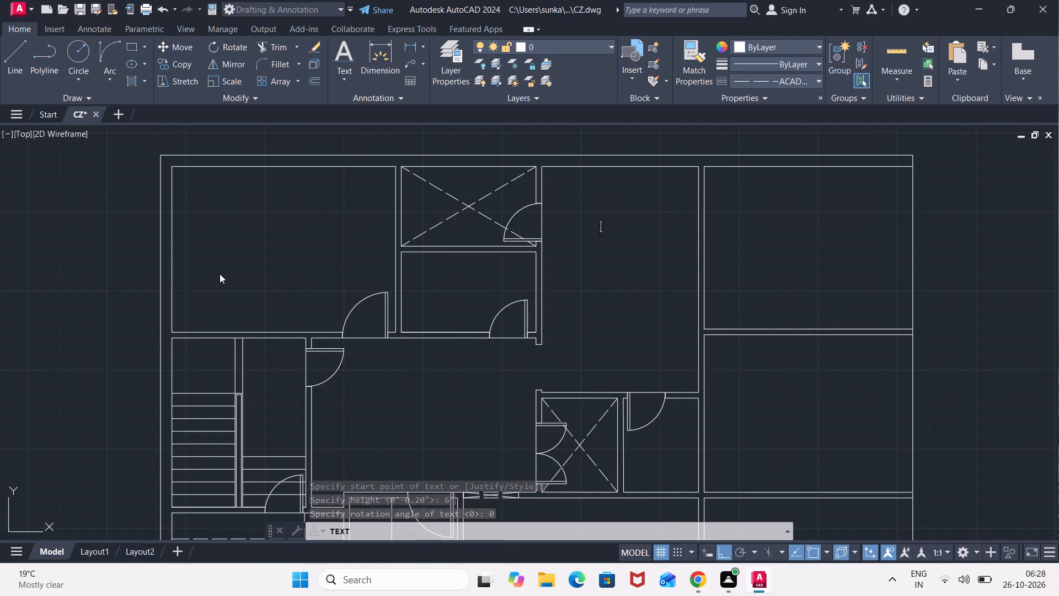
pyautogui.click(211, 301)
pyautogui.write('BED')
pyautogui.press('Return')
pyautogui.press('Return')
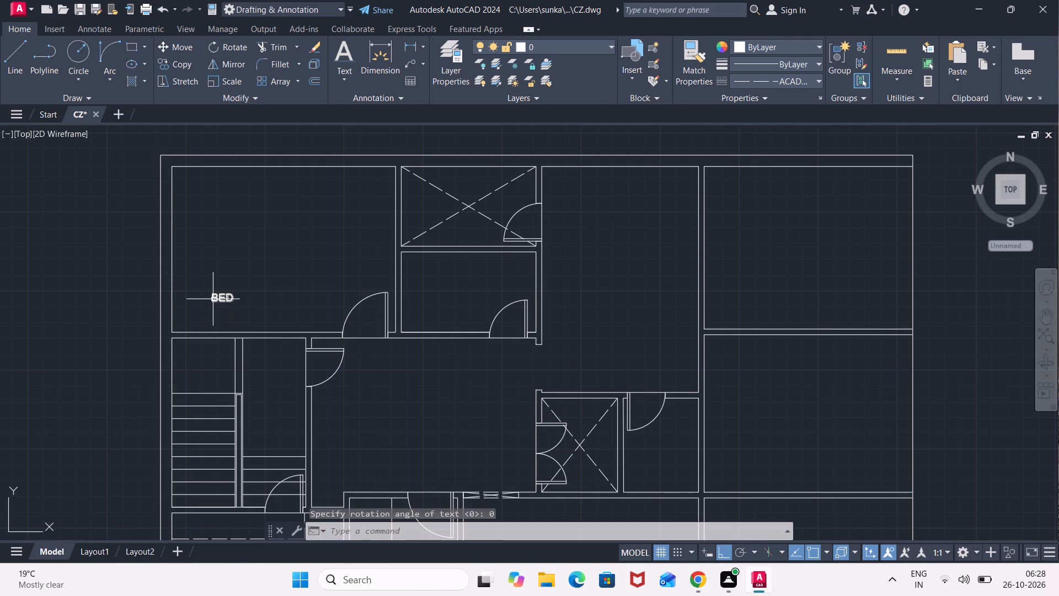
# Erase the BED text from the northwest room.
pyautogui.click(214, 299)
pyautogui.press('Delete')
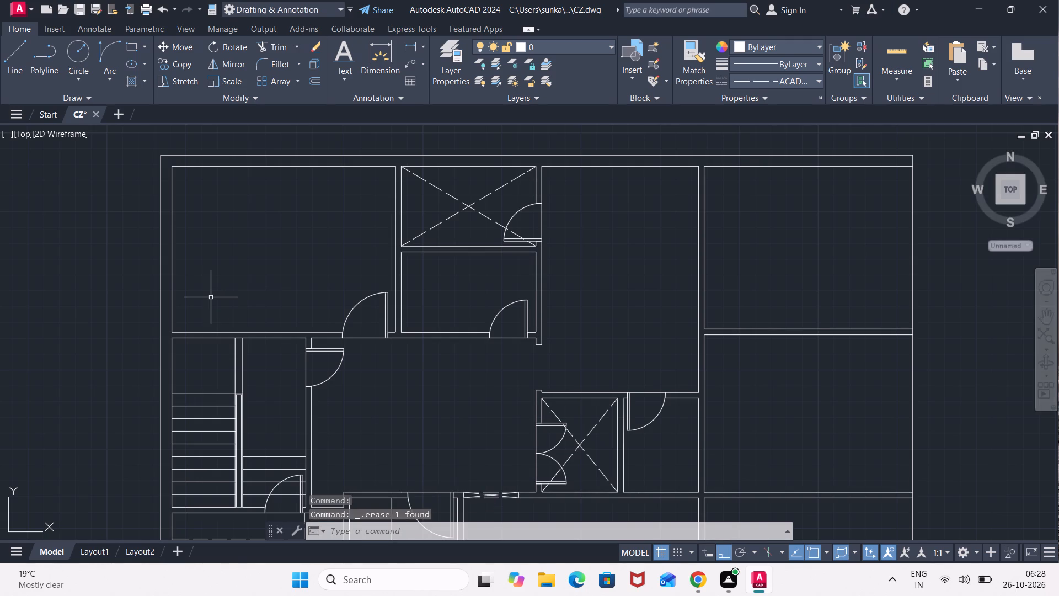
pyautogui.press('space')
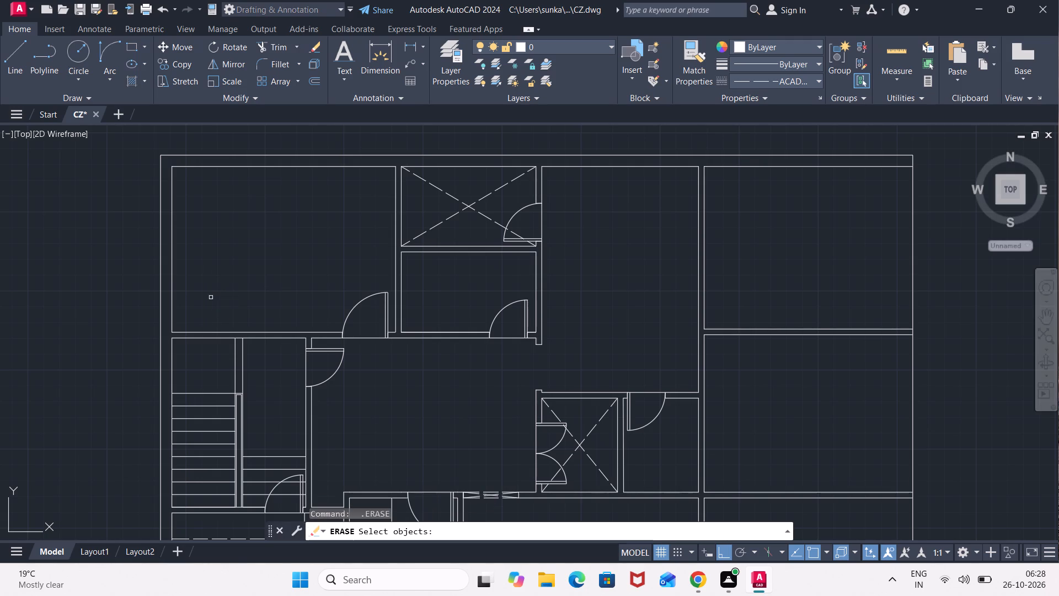
# Label the northwest room with single-line text BED ROOM and 14'0"X11'5" beneath it, height 6" and rotation 0.
pyautogui.press('Escape')
pyautogui.write('TEXT')
pyautogui.press('Return')
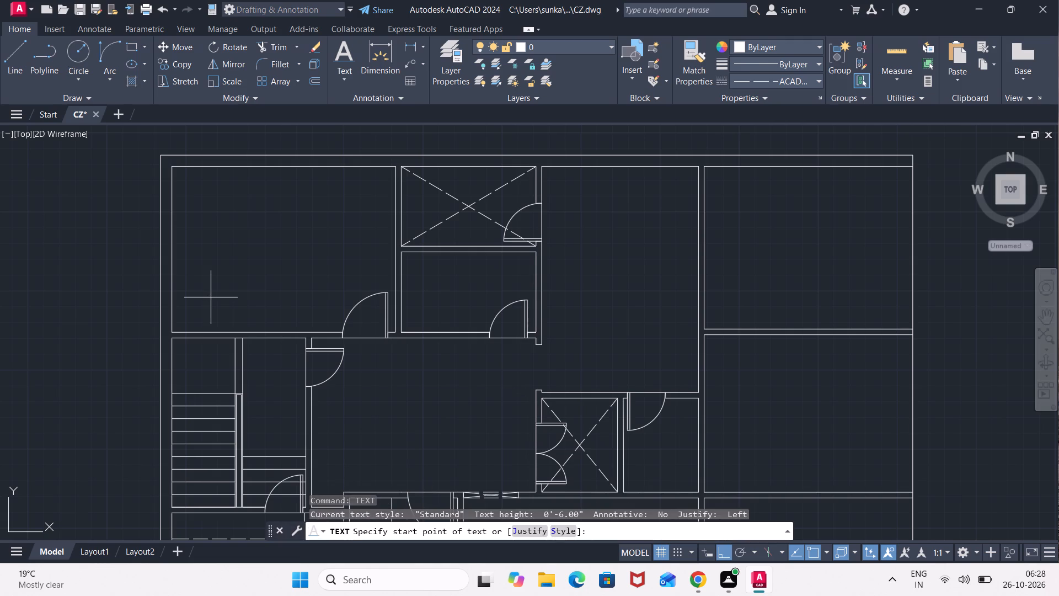
pyautogui.click(243, 222)
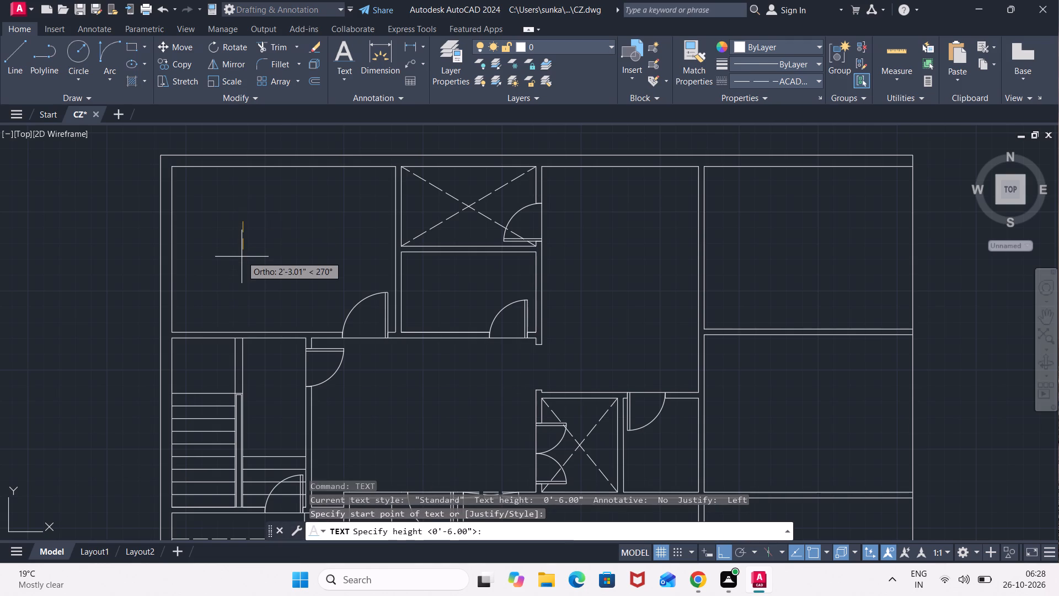
pyautogui.press('6')
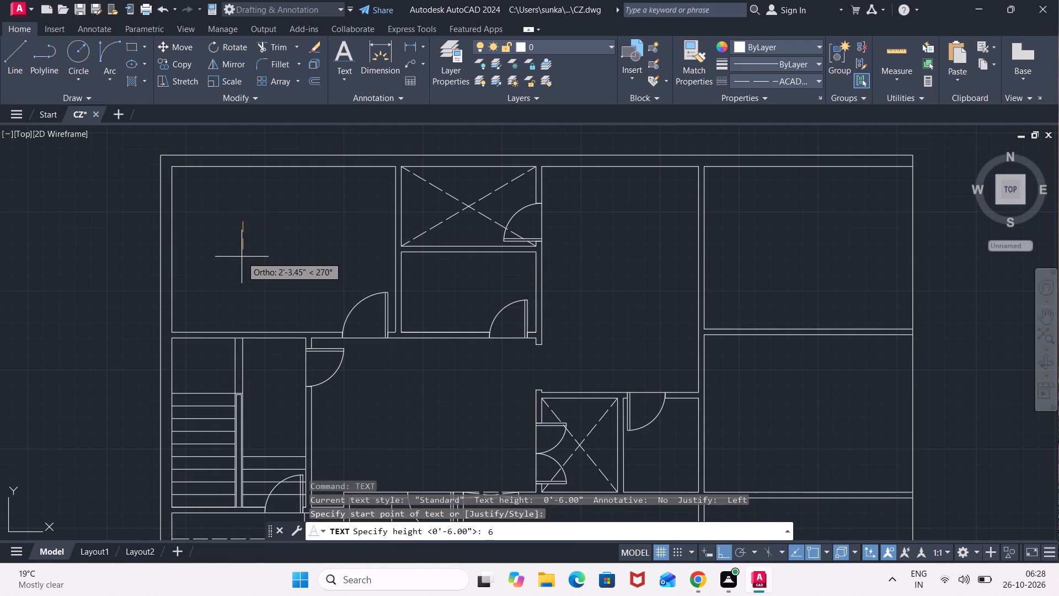
pyautogui.hotkey('shift', '"')
pyautogui.press('Return')
pyautogui.press('0')
pyautogui.press('Return')
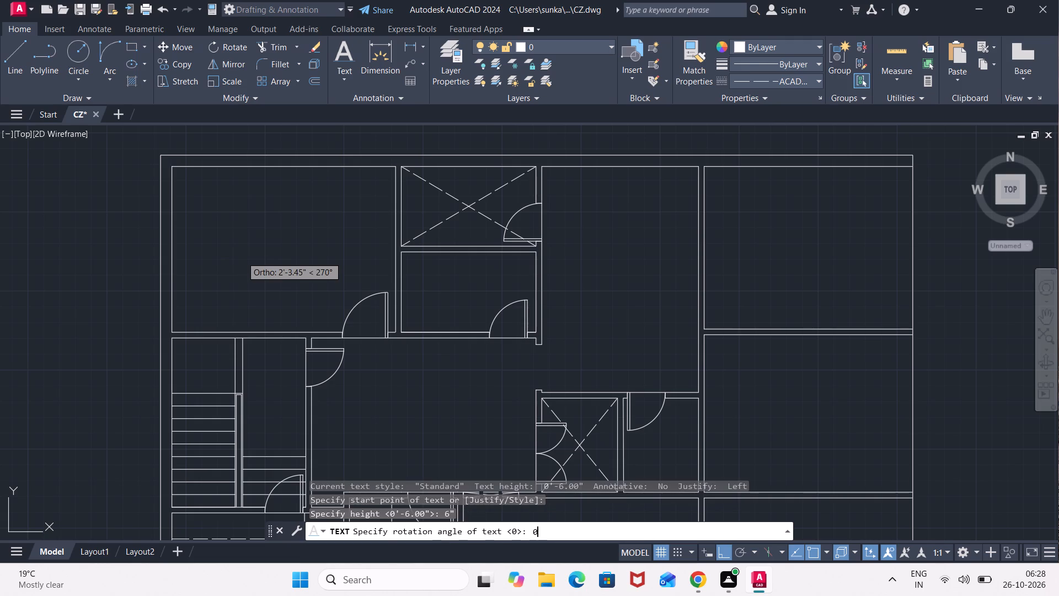
pyautogui.click(239, 251)
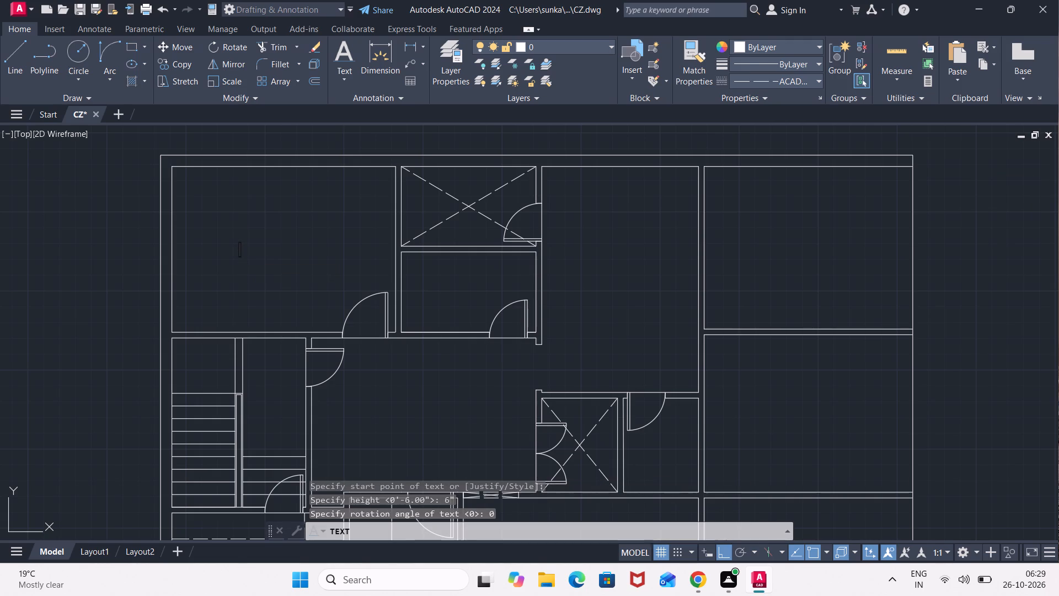
pyautogui.write('BED ROOM')
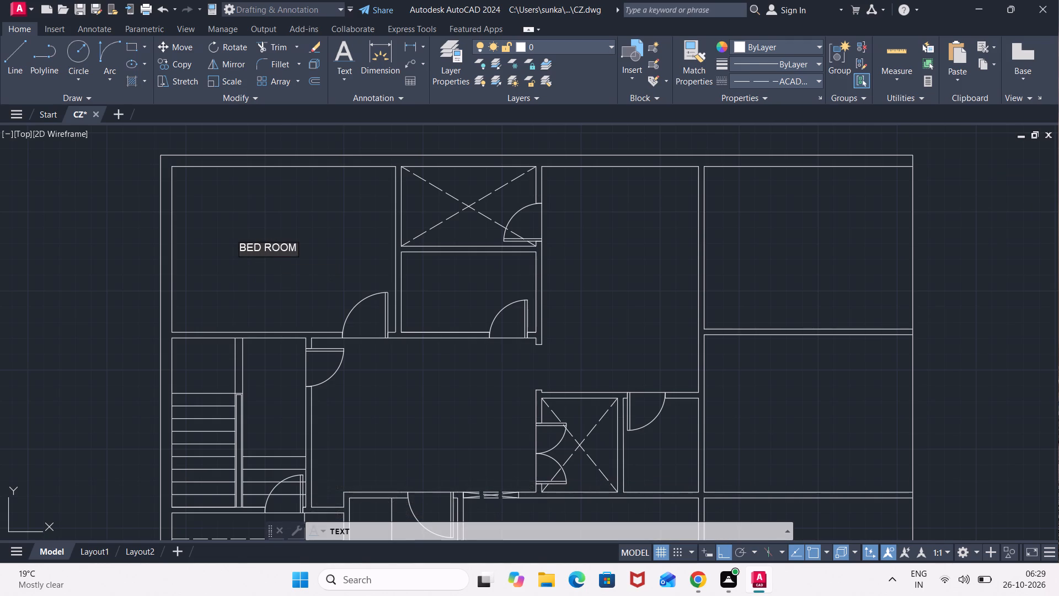
pyautogui.press('Return')
pyautogui.write("14'")
pyautogui.press('0')
pyautogui.hotkey('shift', '"')
pyautogui.press('x')
pyautogui.write('11\'5"')
# Label the small room south of the crossed room on the north wall TOILET, with 8'10.6"X6' on a second line.
pyautogui.click(438, 290)
pyautogui.write('TOILET')
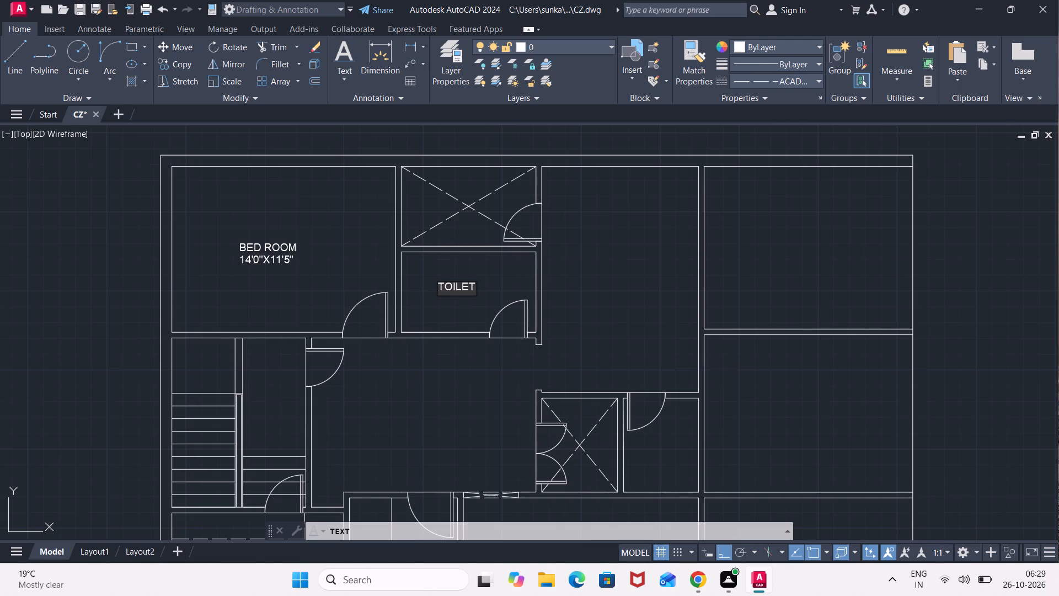
pyautogui.press('Return')
pyautogui.press('8')
pyautogui.write('\'10"')
pyautogui.press('x')
pyautogui.press('6')
pyautogui.press('BackSpace')
pyautogui.press('BackSpace')
pyautogui.press('BackSpace')
pyautogui.write('.6"')
pyautogui.press('x')
pyautogui.write("6'")
# Label the crossed room against the north outer wall RCY, with 8'10.6"X6'0" on a second line.
pyautogui.click(435, 220)
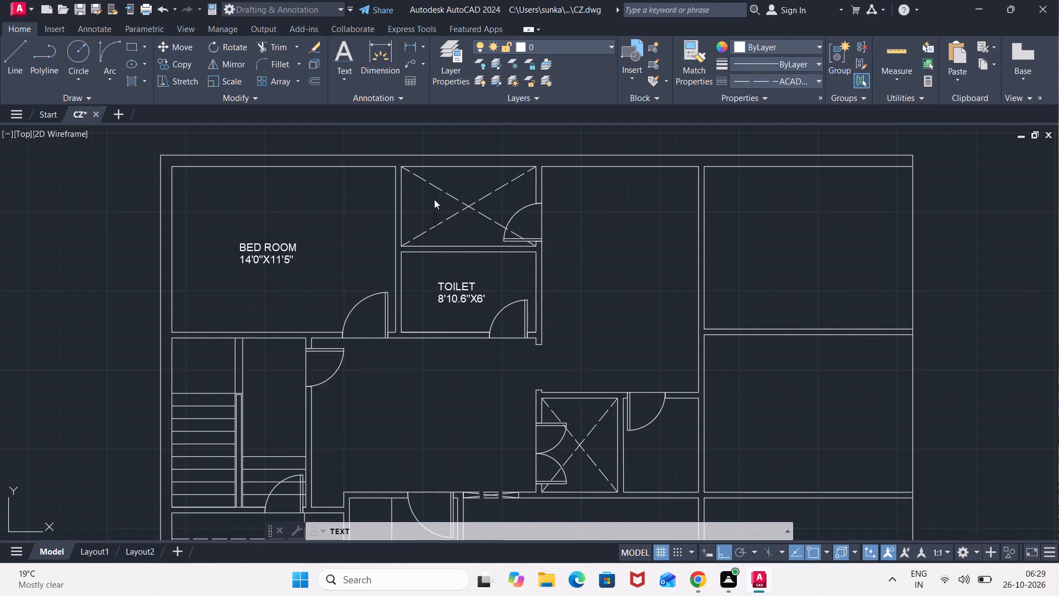
pyautogui.click(435, 195)
pyautogui.write('RCY')
pyautogui.press('Return')
pyautogui.write('8\'10.6"')
pyautogui.press('x')
pyautogui.write("6'")
pyautogui.write('0"')
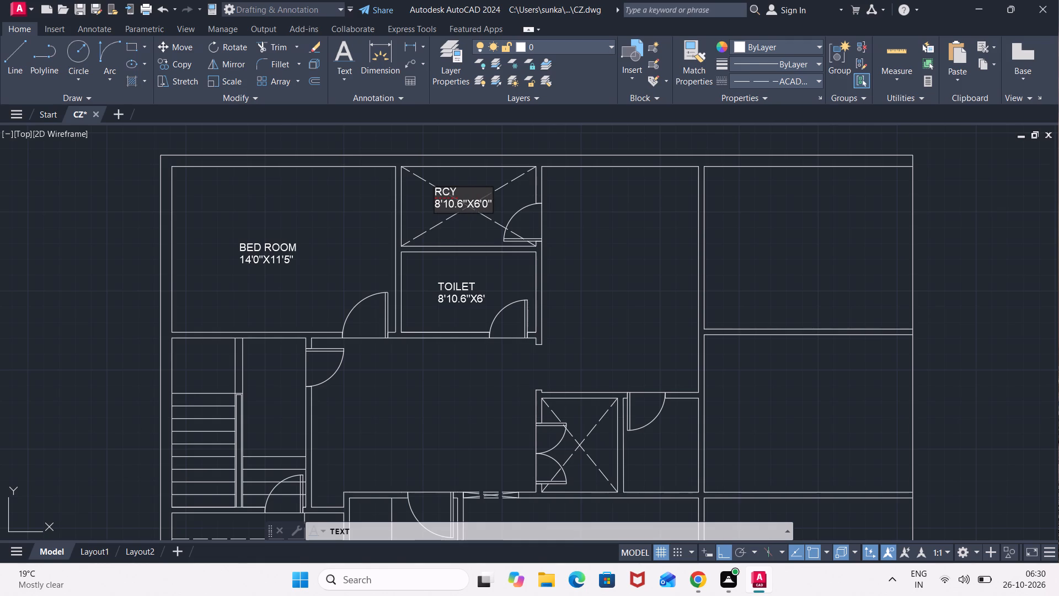
# Label the large room east of the RCY and toilet BED ROOM, with 10'4"X14'10.6" on a second line.
pyautogui.click(577, 270)
pyautogui.write('BED ROO')
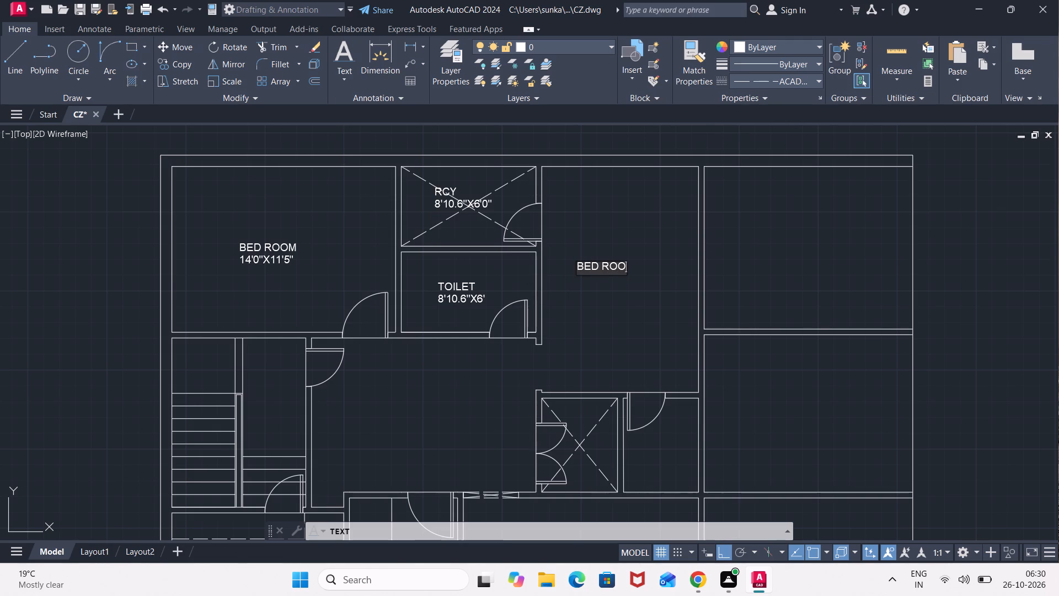
pyautogui.press('m')
pyautogui.press('Return')
pyautogui.write('10\'4"')
pyautogui.press('x')
pyautogui.write("14'")
pyautogui.write('10')
pyautogui.write('.6"')
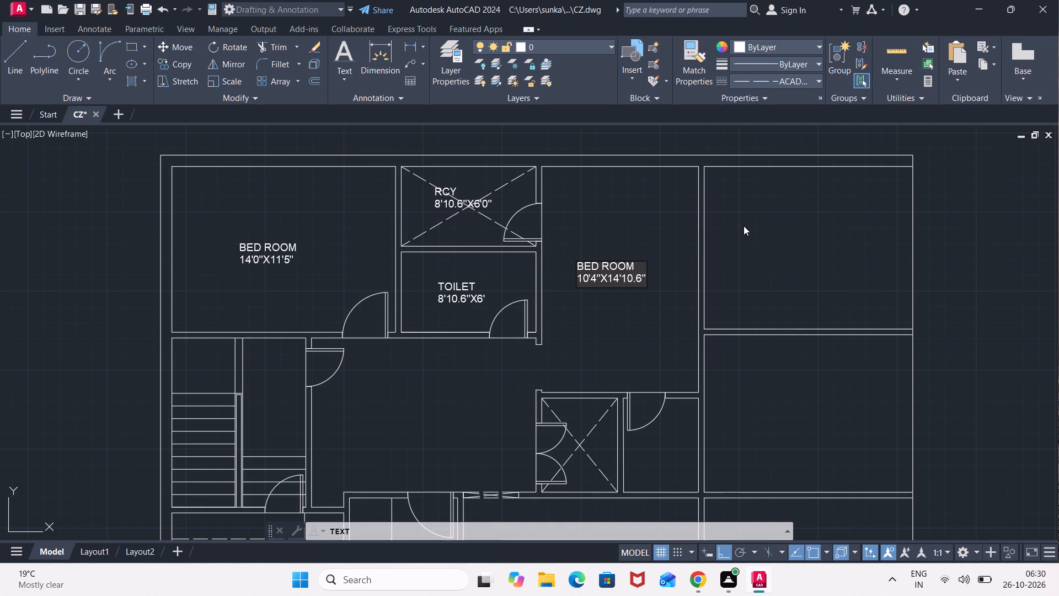
# Label the northeast corner room SHOP-5, with 13'9"X10'6" on a second line.
pyautogui.click(756, 227)
pyautogui.write('SHOP')
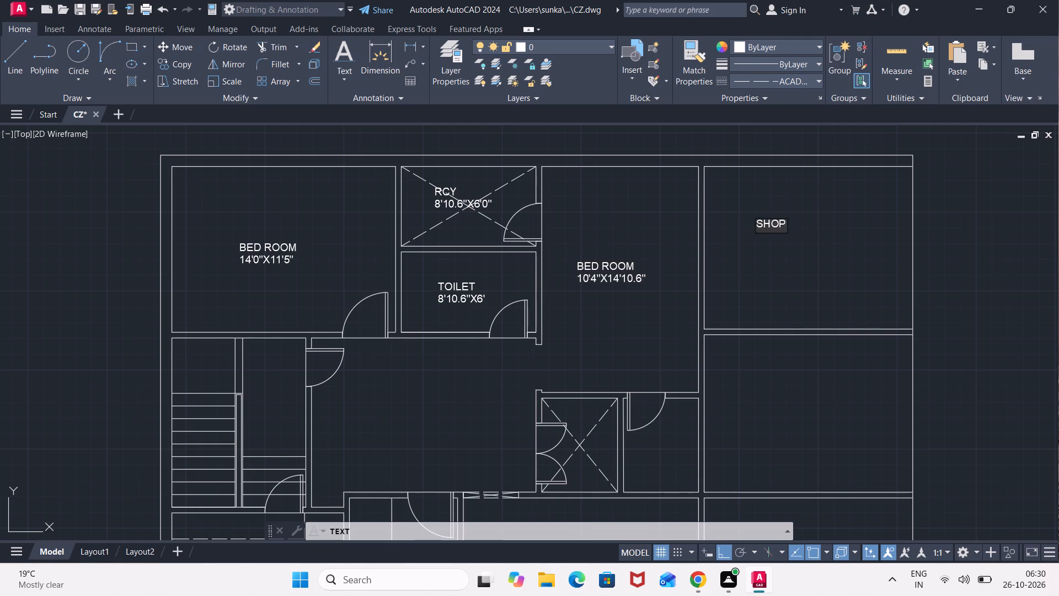
pyautogui.press('-')
pyautogui.press('5')
pyautogui.press('Return')
pyautogui.write("12'")
pyautogui.press('BackSpace')
pyautogui.press('BackSpace')
pyautogui.press('3')
pyautogui.write("'9")
pyautogui.press('Return')
pyautogui.hotkey('shift', '"')
pyautogui.press('BackSpace')
pyautogui.press('BackSpace')
pyautogui.hotkey('shift', '"')
pyautogui.press('x')
pyautogui.write("10'")
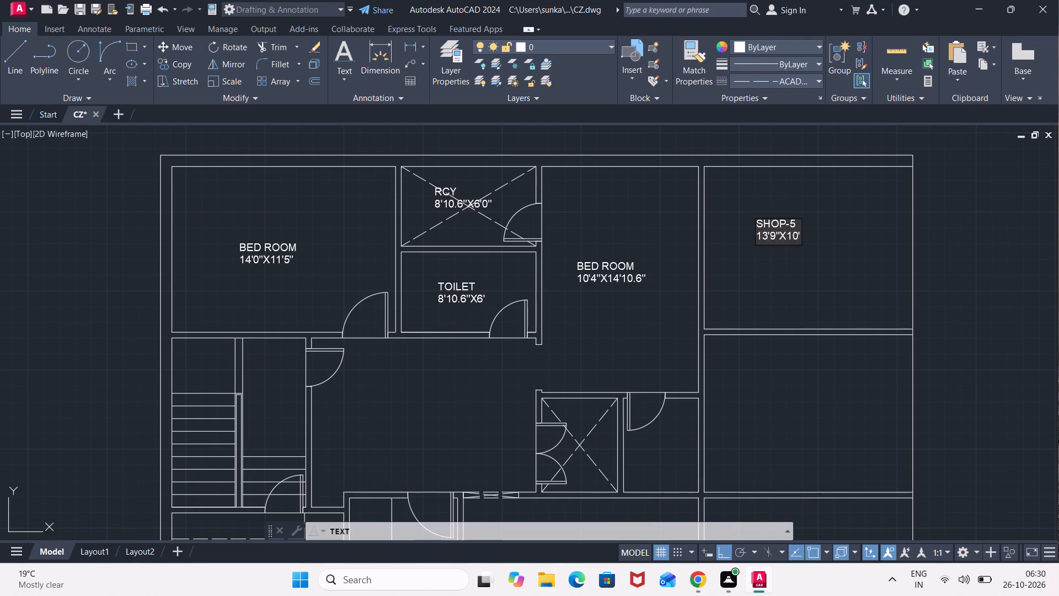
pyautogui.press('6')
pyautogui.hotkey('shift', '"')
pyautogui.press('Return')
# Label the room directly south of the northeast corner shop SHOP-5, with 13'9"X10'4.6" on a second line.
pyautogui.click(778, 374)
pyautogui.press('s')
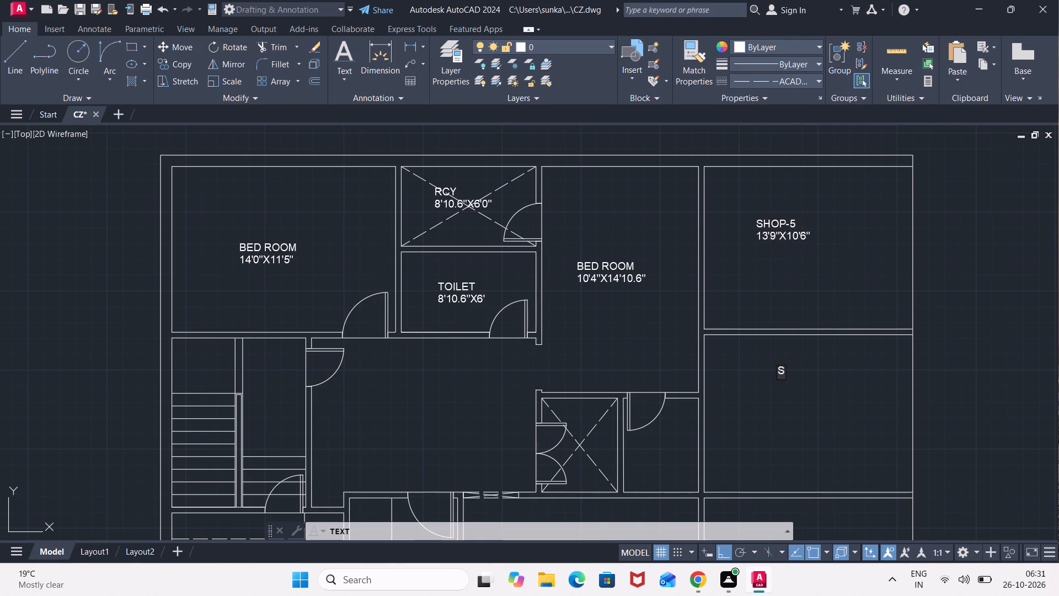
pyautogui.write('HOP')
pyautogui.press('-')
pyautogui.press('5')
pyautogui.press('Return')
pyautogui.write('13\'4"')
pyautogui.press('BackSpace')
pyautogui.write('9"')
pyautogui.press('BackSpace')
pyautogui.press('BackSpace')
pyautogui.press('BackSpace')
pyautogui.write('9"')
pyautogui.press('x')
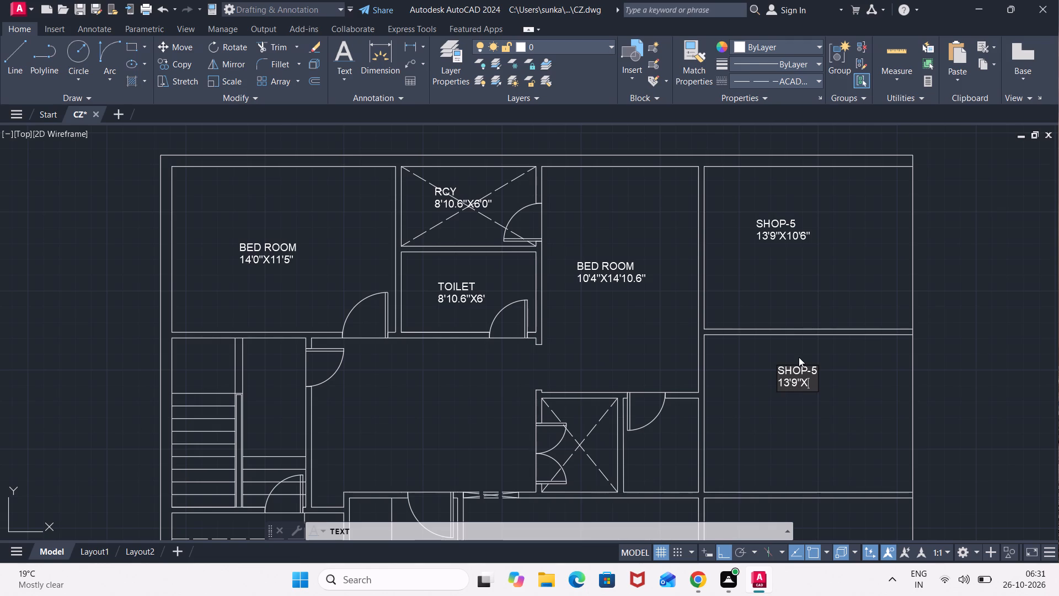
pyautogui.write('10\'4.6"')
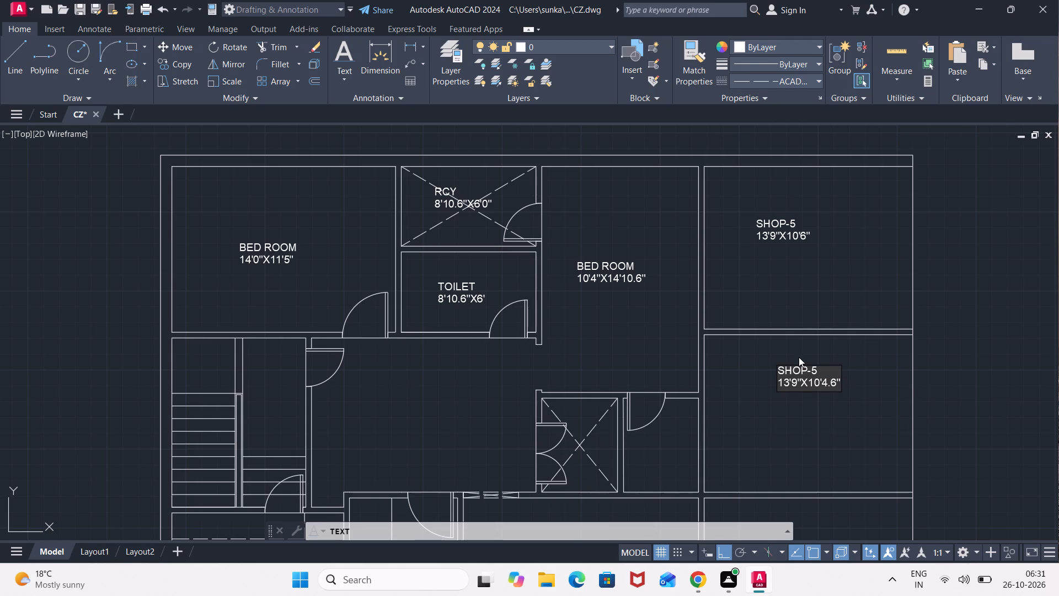
# Label the third room down along the east side SHOP-4, with 13'9"X10'10.6" on a second line.
pyautogui.scroll(-2, 799, 357)
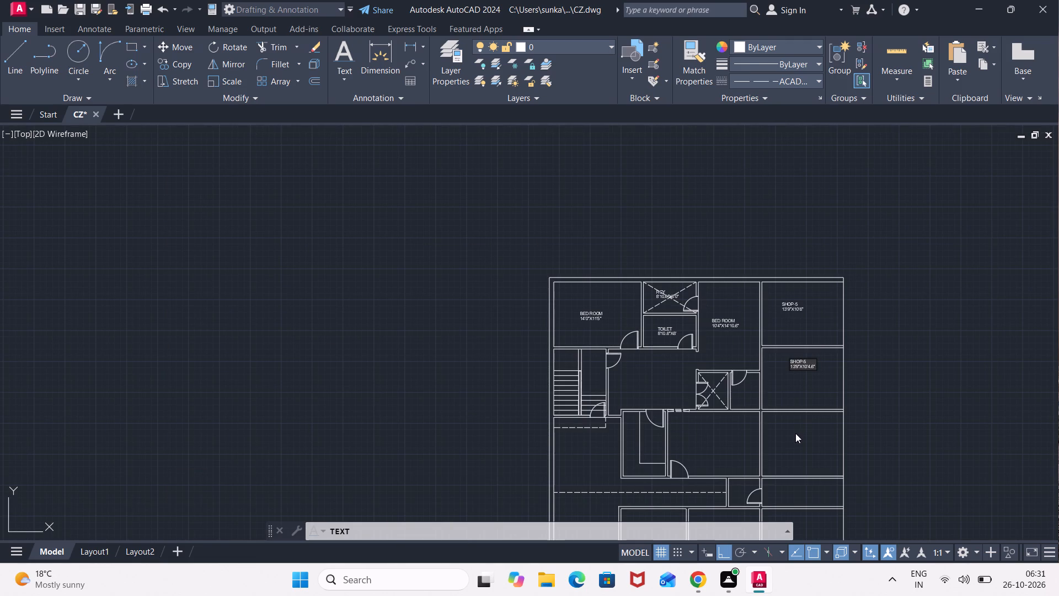
pyautogui.click(793, 437)
pyautogui.scroll(3, 793, 437)
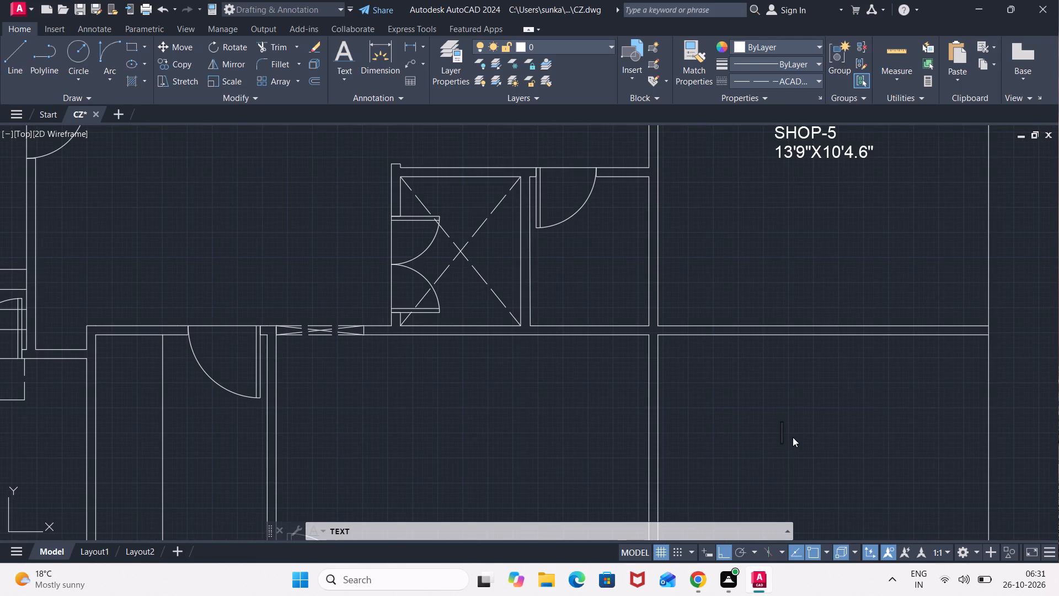
pyautogui.write('SHOP')
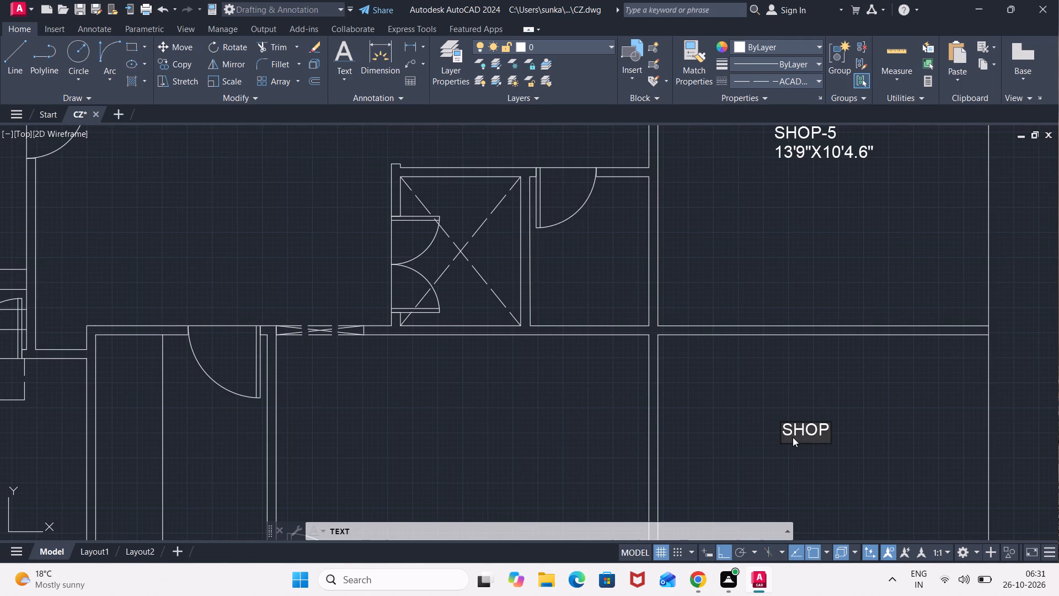
pyautogui.press('-')
pyautogui.press('4')
pyautogui.press('Return')
pyautogui.write('13\'9"')
pyautogui.press('x')
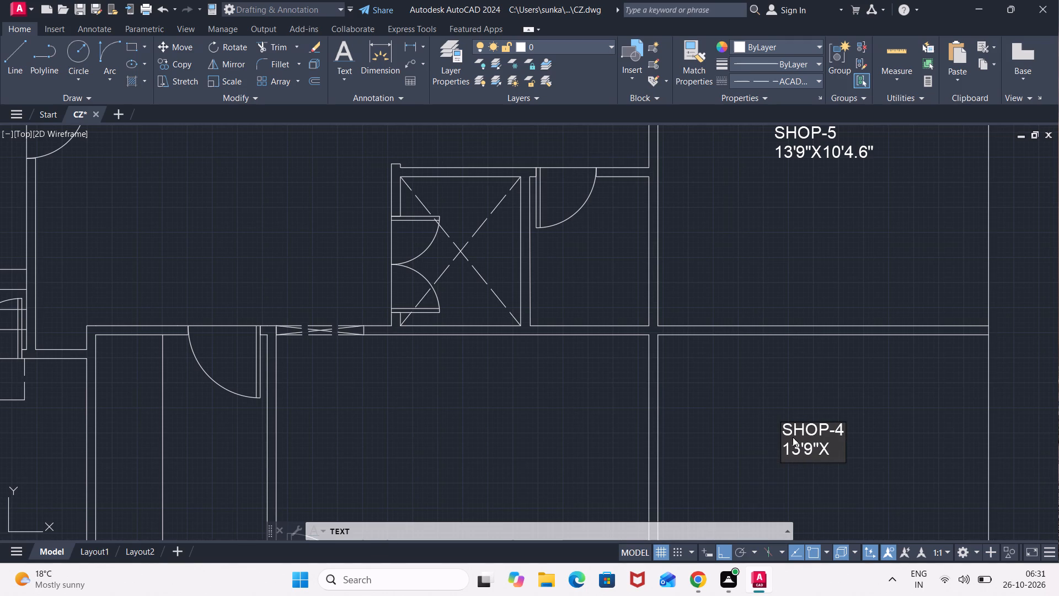
pyautogui.write('10')
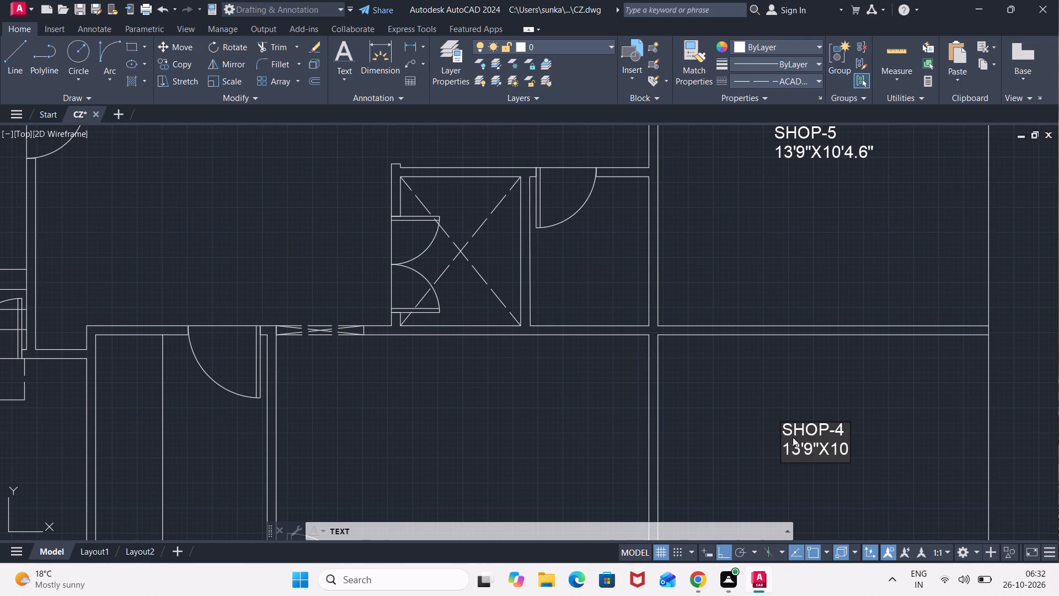
pyautogui.write('\'10.6"')
pyautogui.press('Return')
pyautogui.scroll(-2, 793, 437)
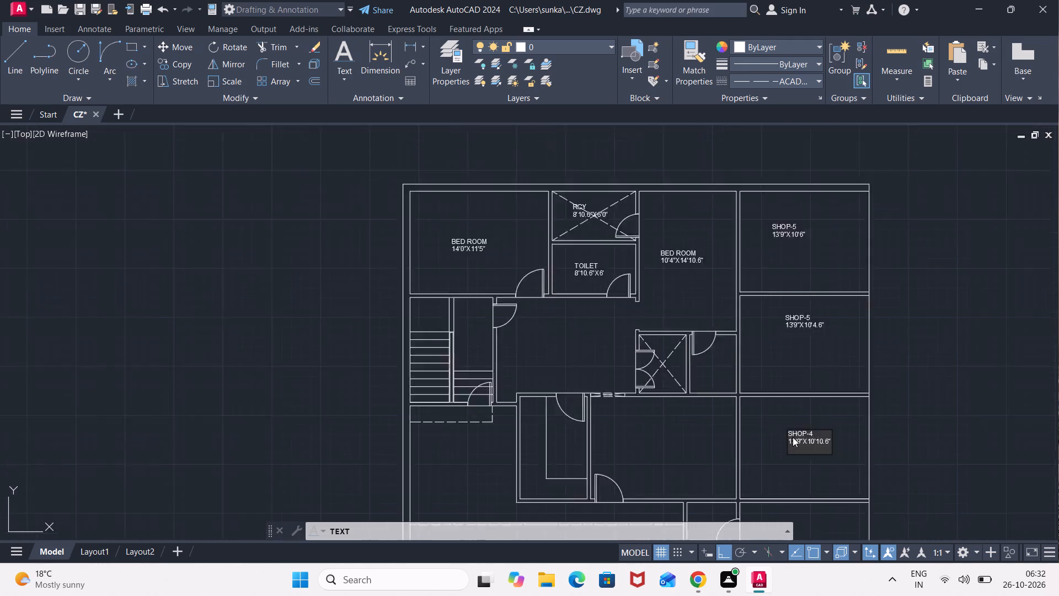
pyautogui.scroll(-1, 793, 437)
pyautogui.moveTo(807, 479); pyautogui.dragTo(786, 429, button='middle')
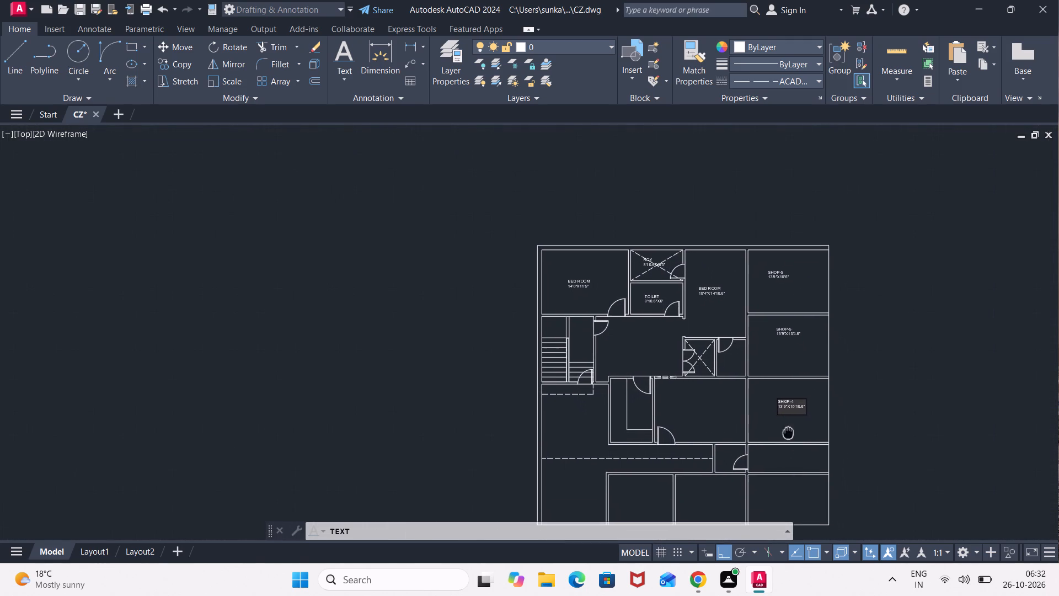
pyautogui.moveTo(786, 429); pyautogui.dragTo(744, 361, button='middle')
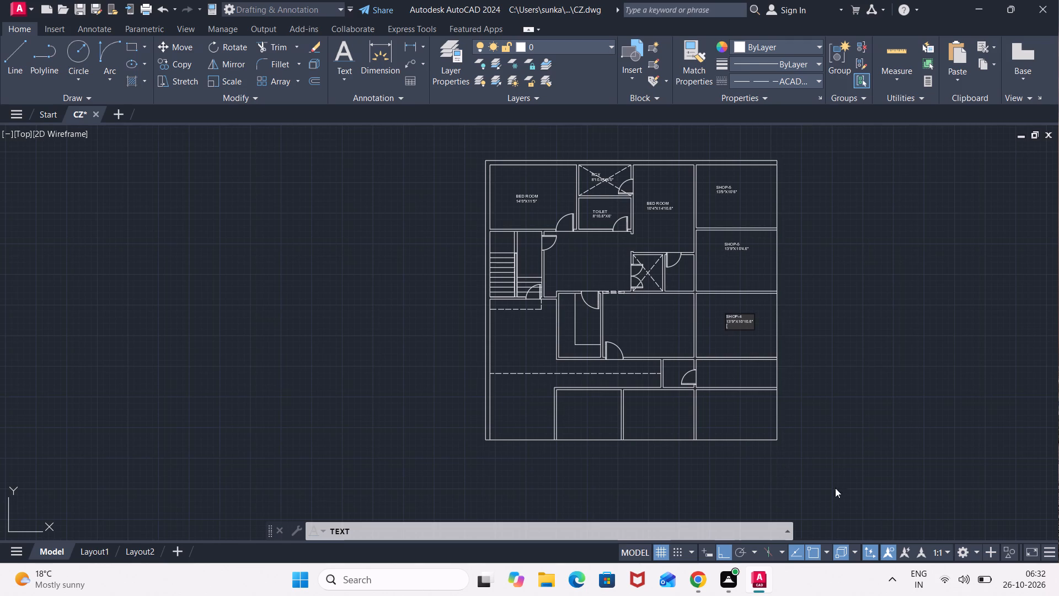
# Label the southeast corner room SHOP-3, with 13'9"X13'8" on a second line.
pyautogui.scroll(1, 735, 413)
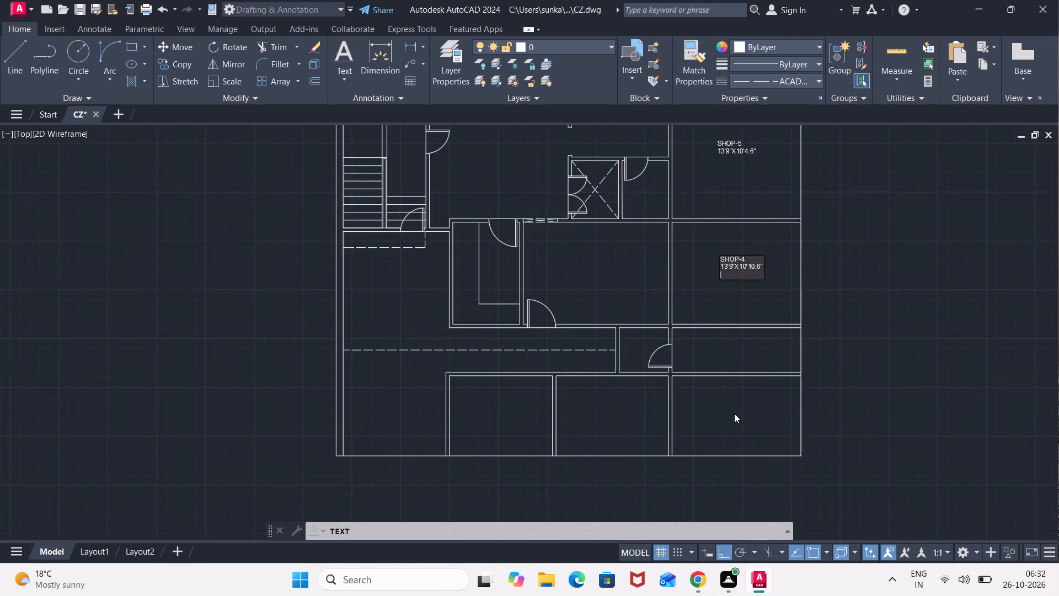
pyautogui.scroll(1, 734, 413)
pyautogui.click(709, 376)
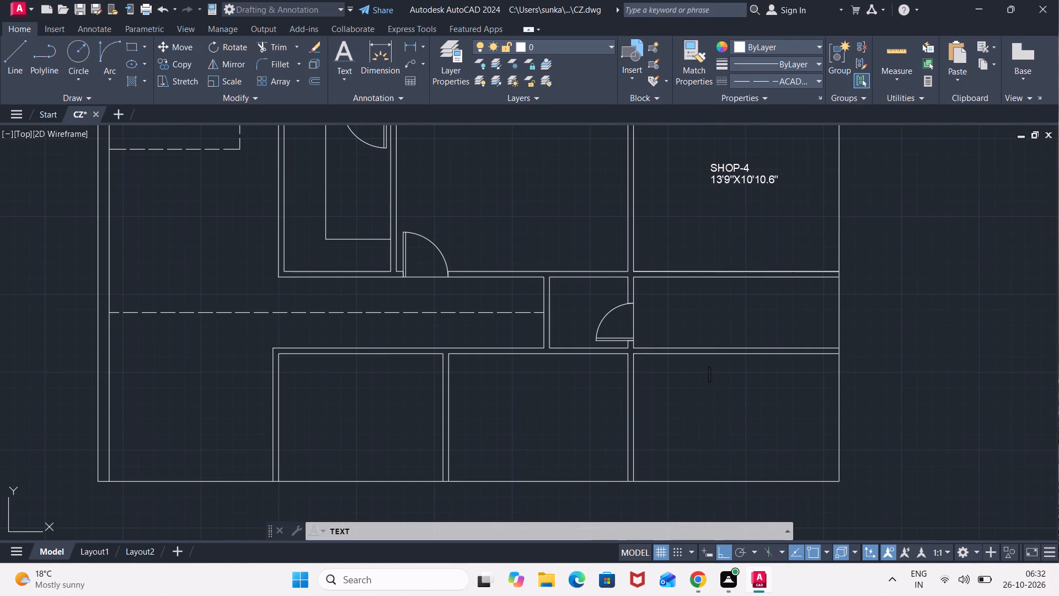
pyautogui.write('SHOP')
pyautogui.write('-3')
pyautogui.press('Return')
pyautogui.write("13'9")
pyautogui.hotkey('shift', '"')
pyautogui.press('Return')
pyautogui.press('BackSpace')
pyautogui.press('x')
pyautogui.write('13')
pyautogui.write('\'8"')
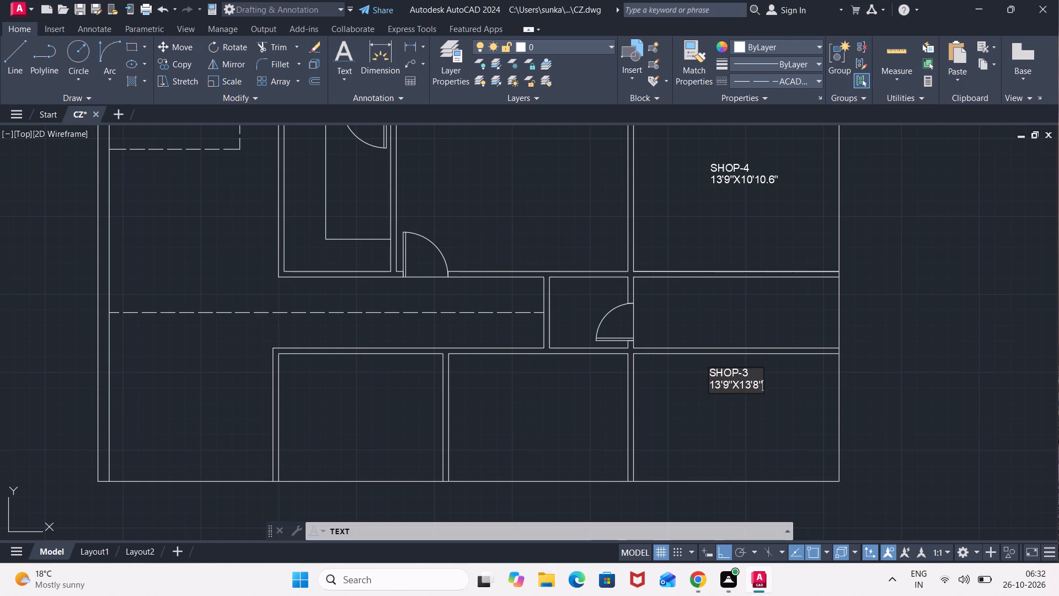
# Label the room directly west of SHOP-3 SHOP-2, with 12'0"X8'6.6" on a second line.
pyautogui.click(504, 407)
pyautogui.write('SHOP')
pyautogui.write('-2')
pyautogui.press('Return')
pyautogui.write('12\'0"')
pyautogui.press('x')
pyautogui.press('8')
pyautogui.write('\'6.6"')
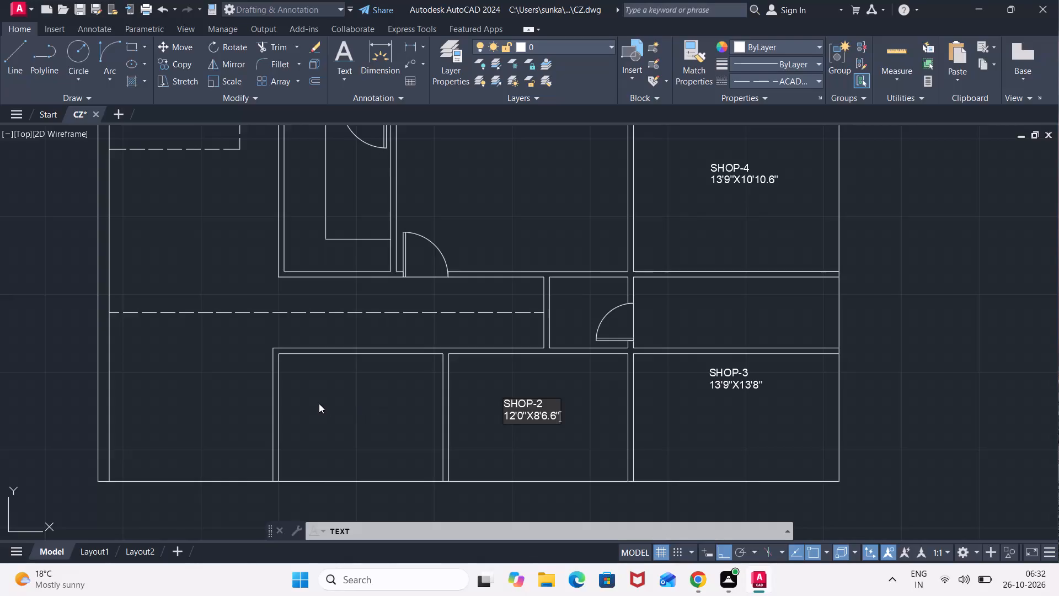
# Label the westernmost room of the south row SHOP-1, with 11'0"X8'6.6" on a second line.
pyautogui.click(318, 403)
pyautogui.write('SHOP')
pyautogui.press('-')
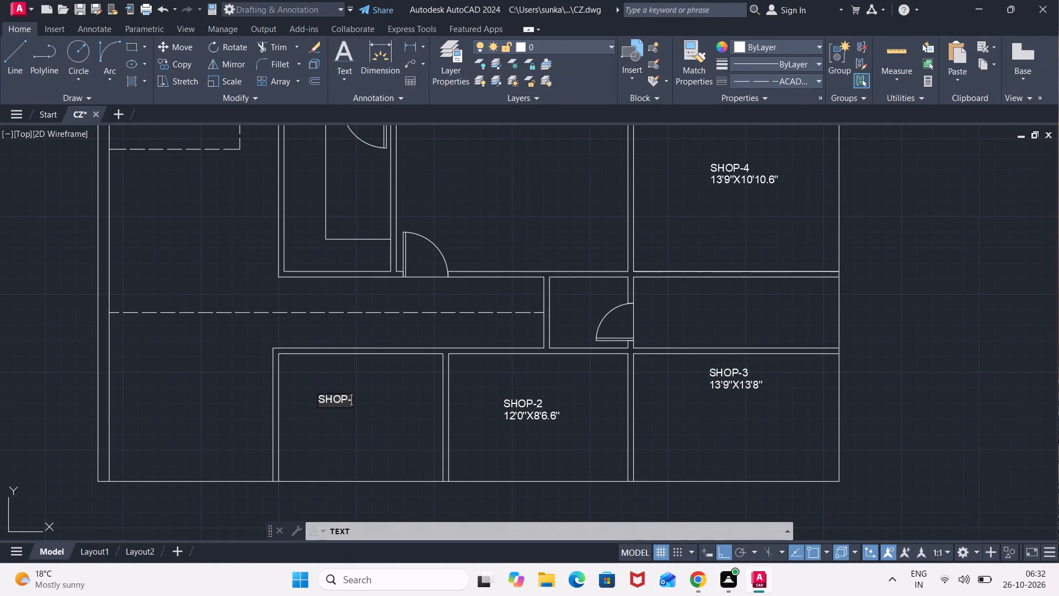
pyautogui.press('1')
pyautogui.press('Return')
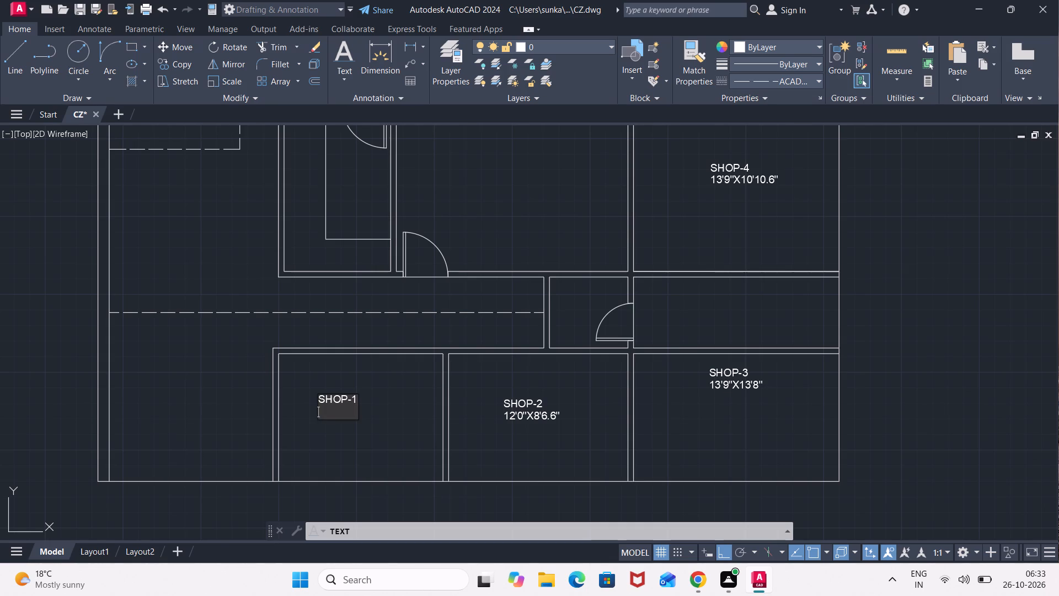
pyautogui.write('11\'0"')
pyautogui.press('x')
pyautogui.write("8'")
pyautogui.write('6.6"')
# Label the passage north of SHOP-1, just below the long dashed line, 4'9" WIDE LAWN.
pyautogui.click(327, 327)
pyautogui.press('4')
pyautogui.write('\'9"')
pyautogui.press('space')
pyautogui.write('WIDE LAWN')
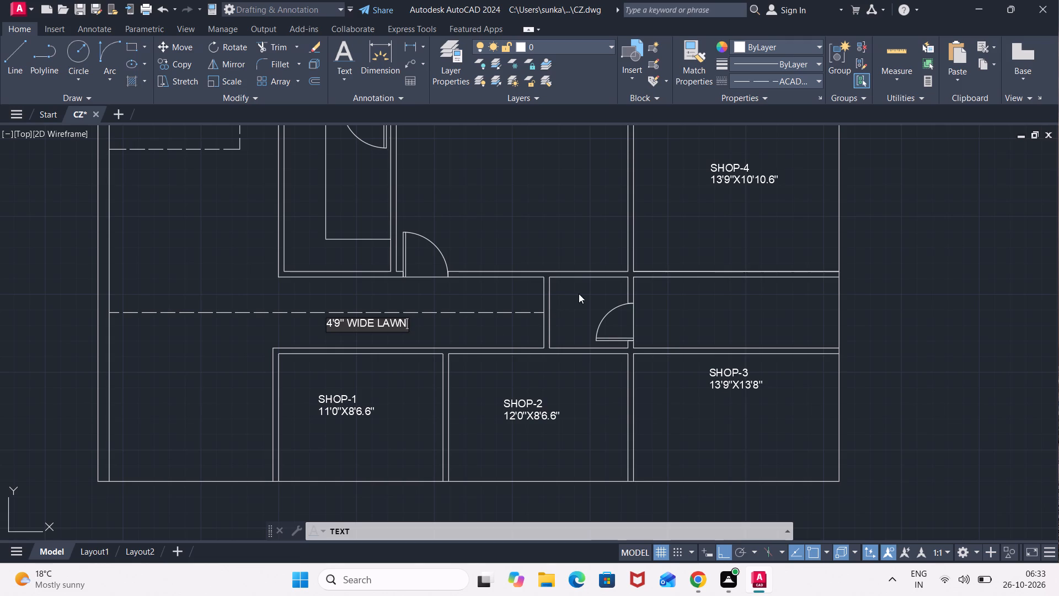
# Label the small room at the east end of the lawn passage TOILRT, with 5'3"X4'9" on a second line.
pyautogui.scroll(1, 568, 296)
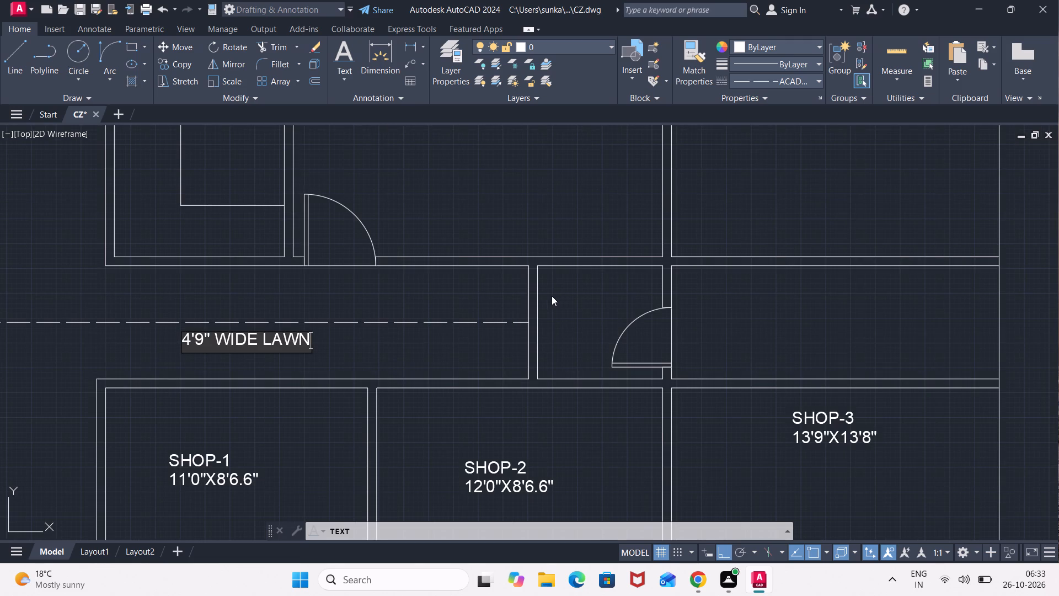
pyautogui.click(558, 290)
pyautogui.write('TOILRT')
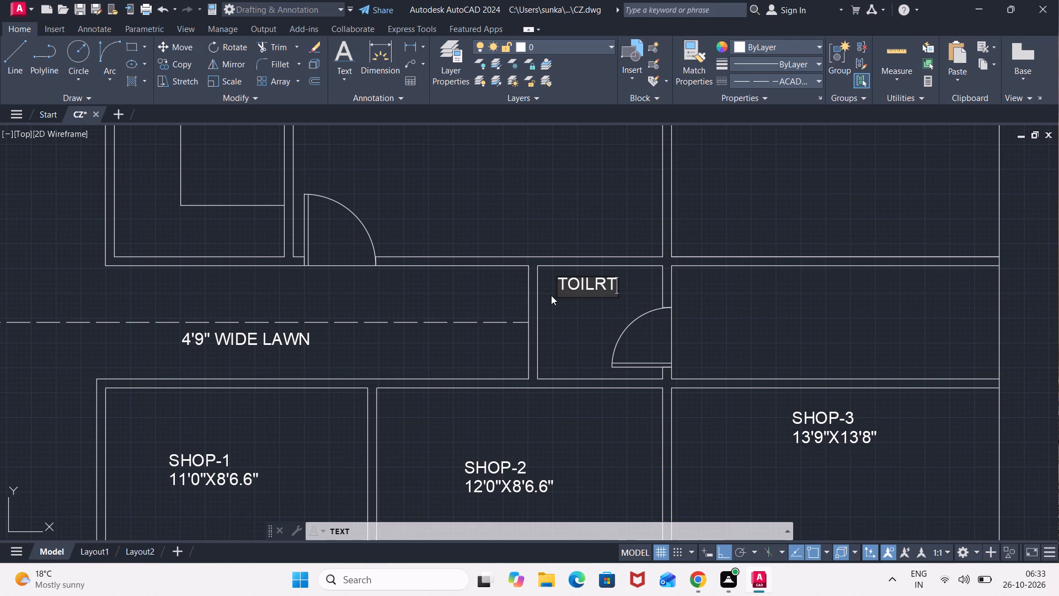
pyautogui.press('Return')
pyautogui.write('5\'3"')
pyautogui.press('x')
pyautogui.write('4\'9"')
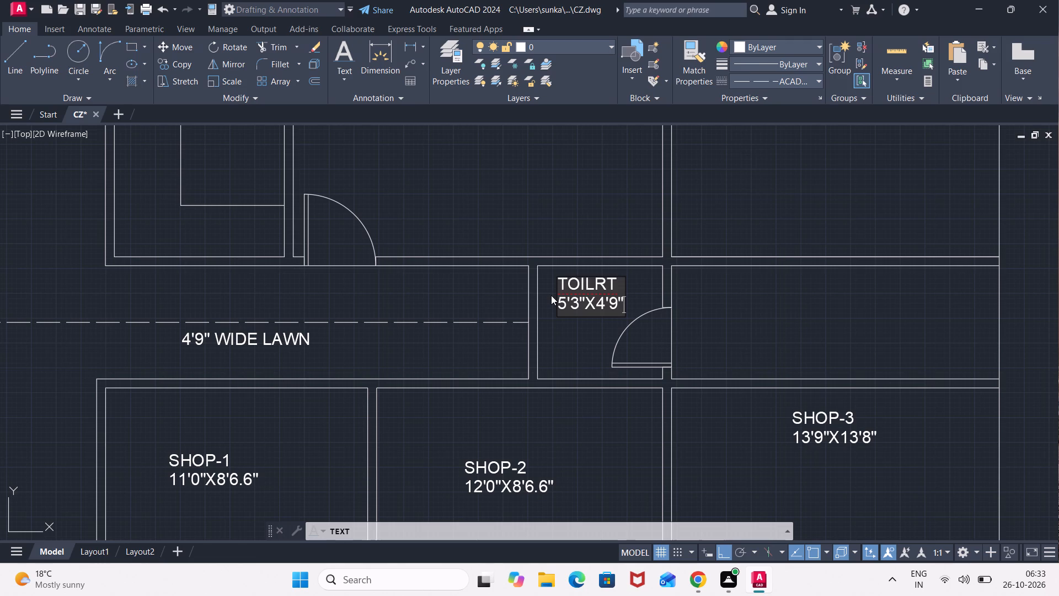
# Label the large room directly west of SHOP-4 DRAWING, with 15'6"X10'10.6" on a second line.
pyautogui.moveTo(511, 209); pyautogui.dragTo(515, 343, button='middle')
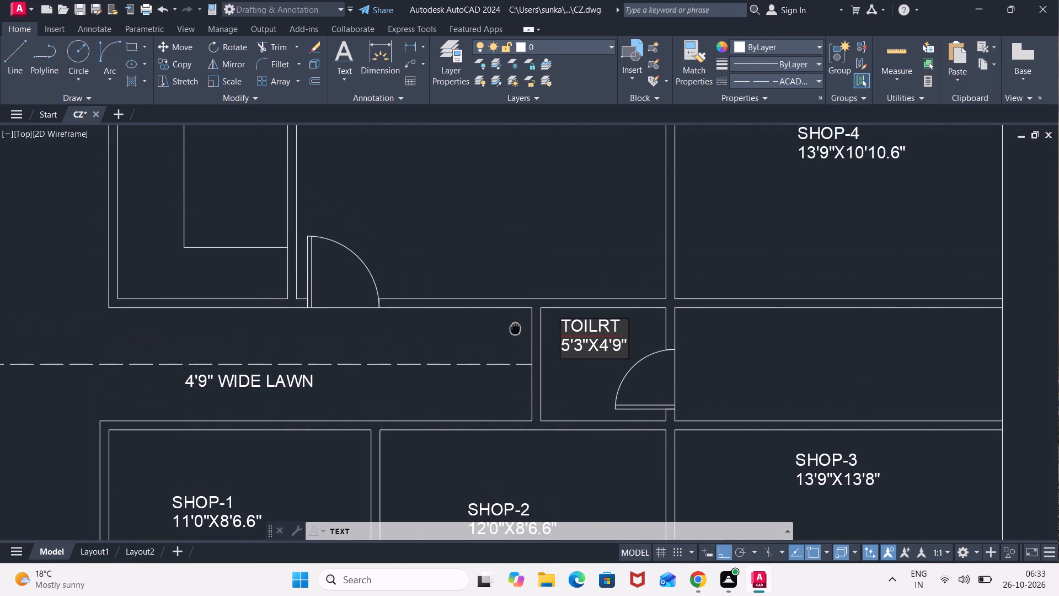
pyautogui.moveTo(515, 343); pyautogui.dragTo(514, 380, button='middle')
pyautogui.click(414, 282)
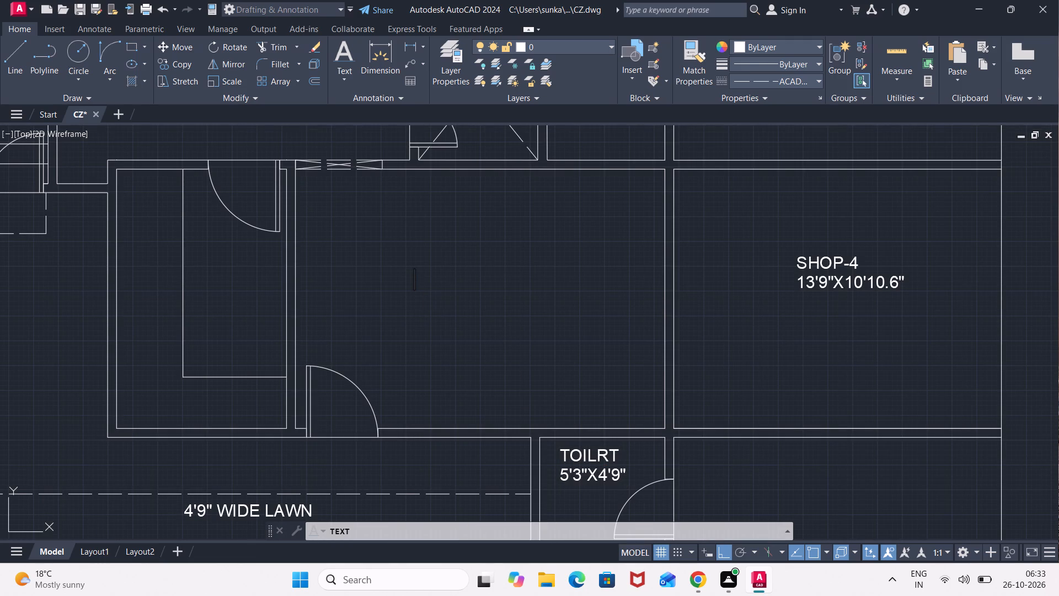
pyautogui.write('DRAWING')
pyautogui.press('Return')
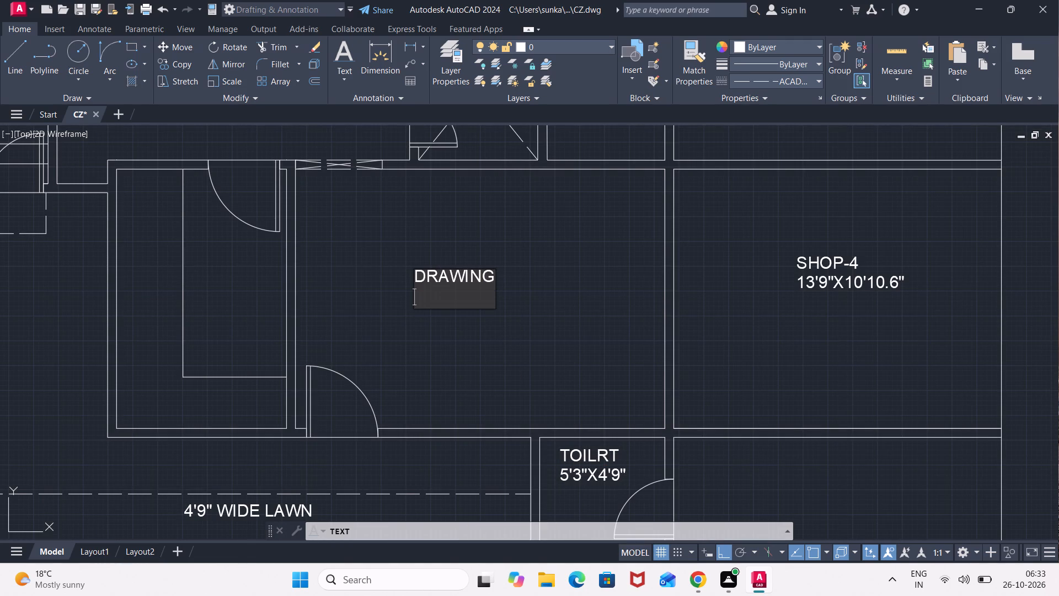
pyautogui.write('15\'6"')
pyautogui.press('x')
pyautogui.write('10')
pyautogui.write('.3')
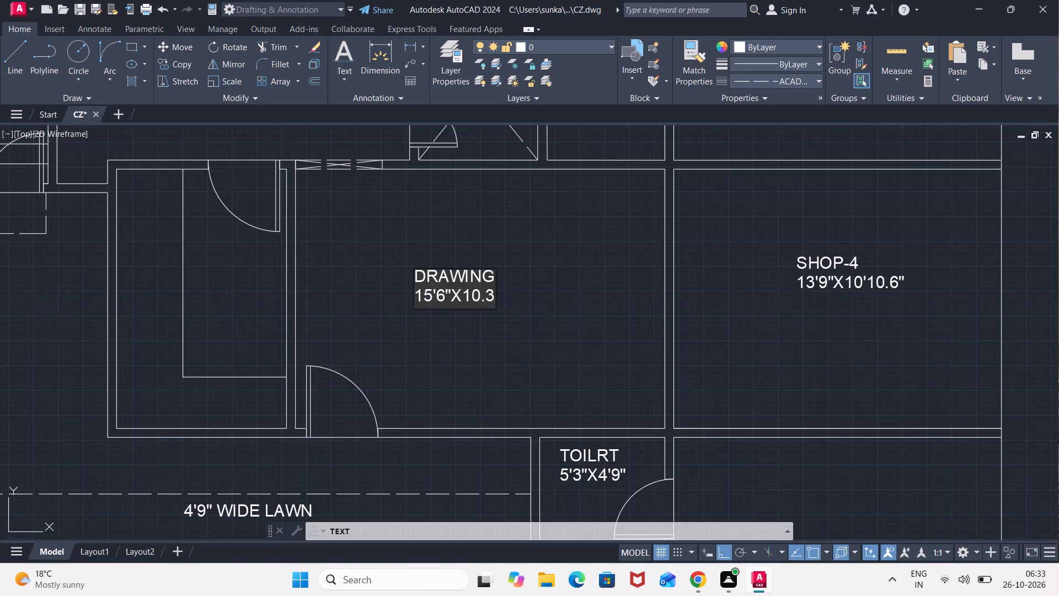
pyautogui.press('Return')
pyautogui.press('BackSpace')
pyautogui.press('BackSpace')
pyautogui.press('BackSpace')
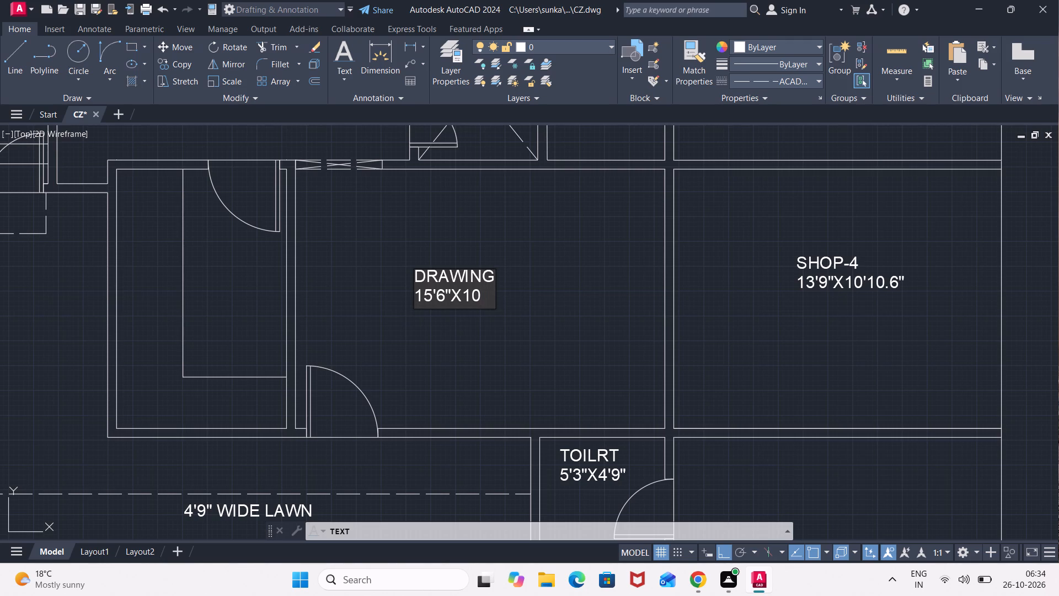
pyautogui.press(';')
pyautogui.press('BackSpace')
pyautogui.write('\'3.6"')
pyautogui.press('BackSpace')
pyautogui.press('BackSpace')
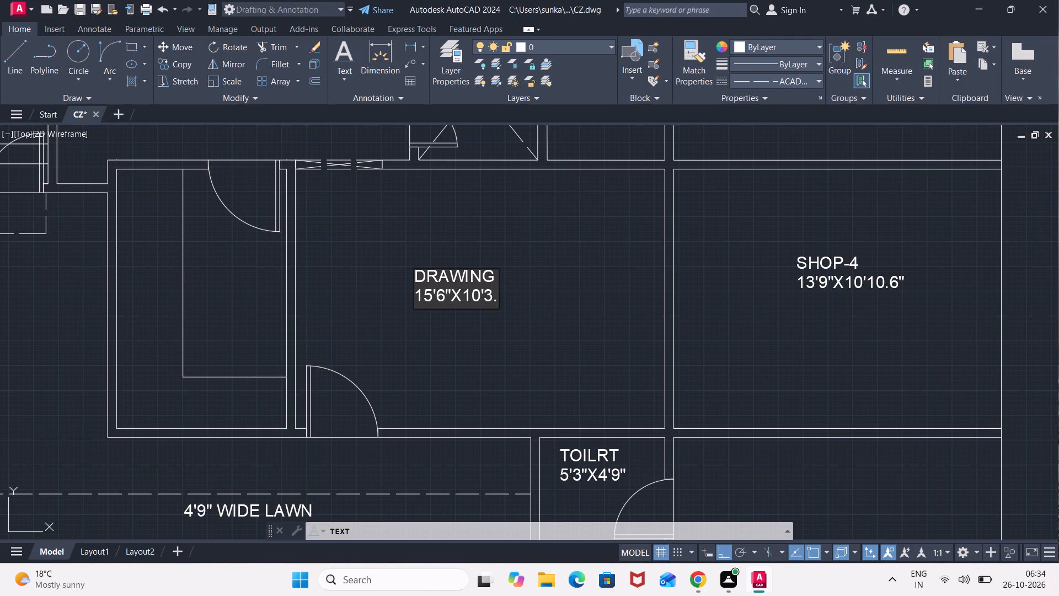
pyautogui.press('BackSpace')
pyautogui.press('BackSpace')
pyautogui.write('10.6"')
# Label the crossed dashed shaft north of the DRAWING room OTS, with 5'1"X6'6" on a second line.
pyautogui.scroll(-3, 414, 282)
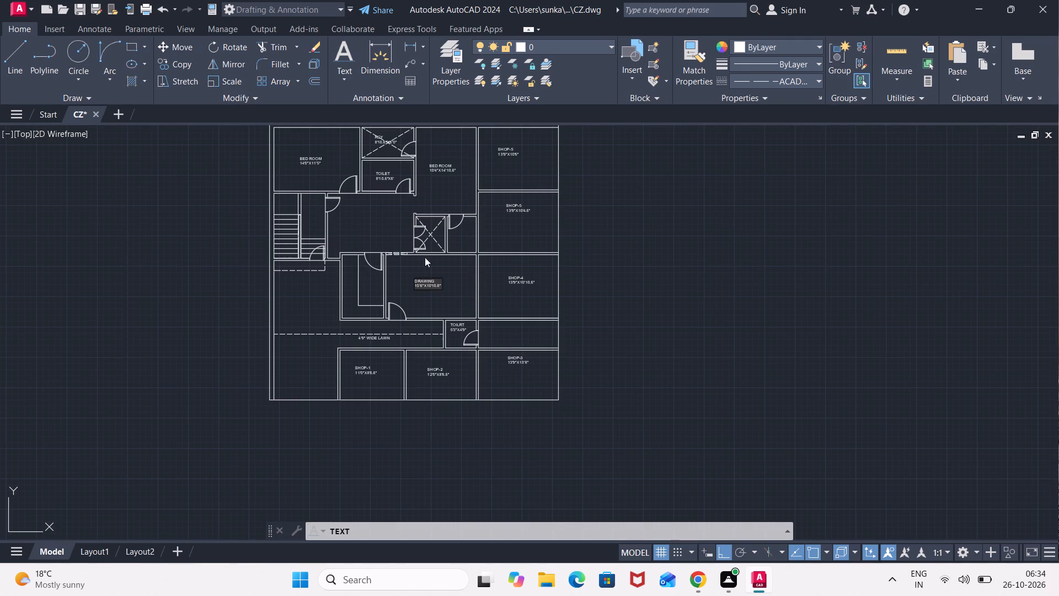
pyautogui.scroll(3, 451, 230)
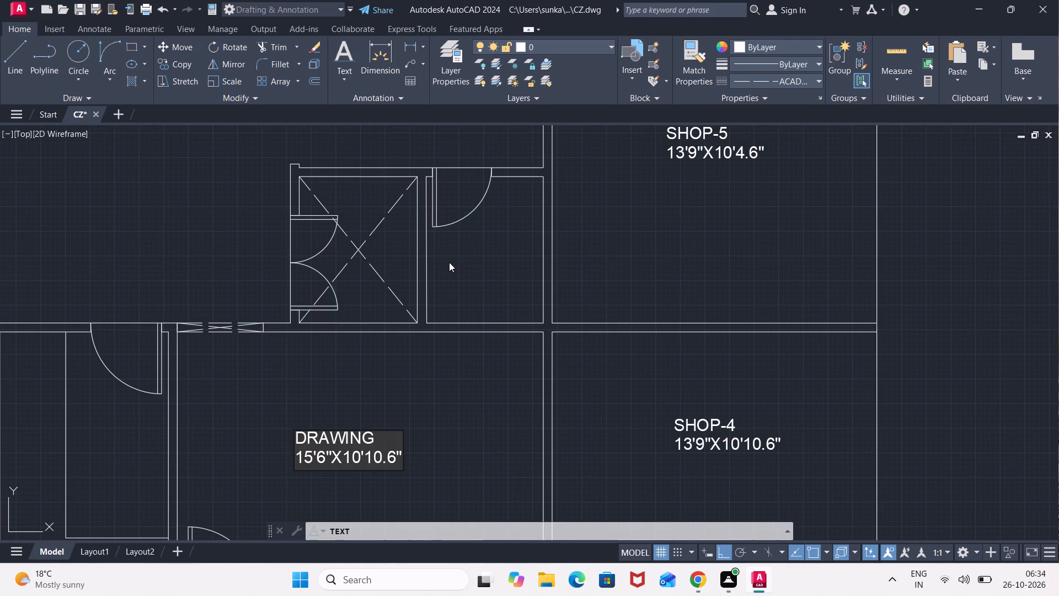
pyautogui.click(347, 243)
pyautogui.write('OTS')
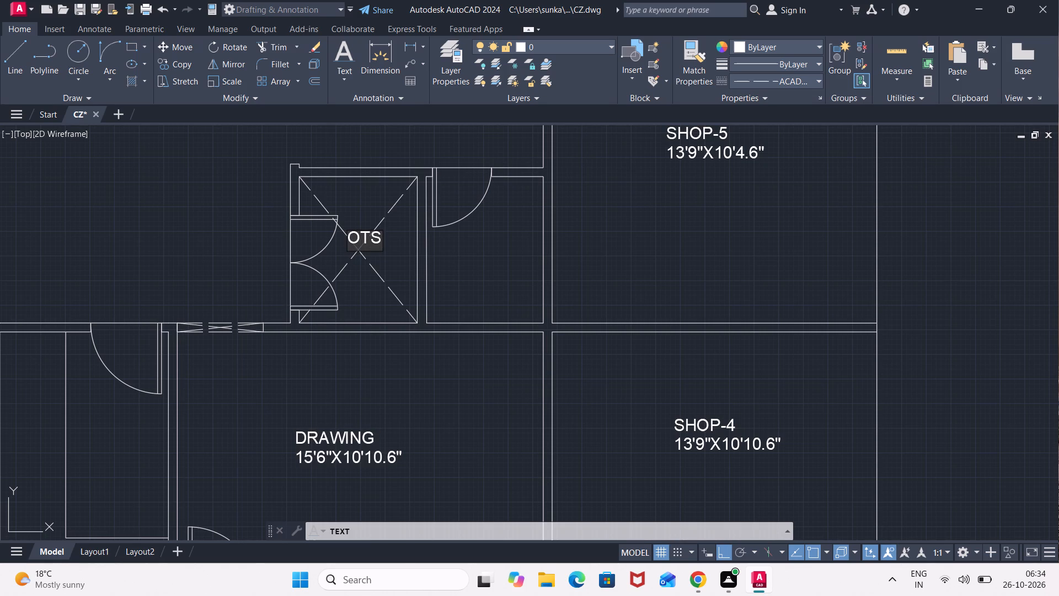
pyautogui.press('Return')
pyautogui.write("5'")
pyautogui.write('1"')
pyautogui.write('X6\'6"')
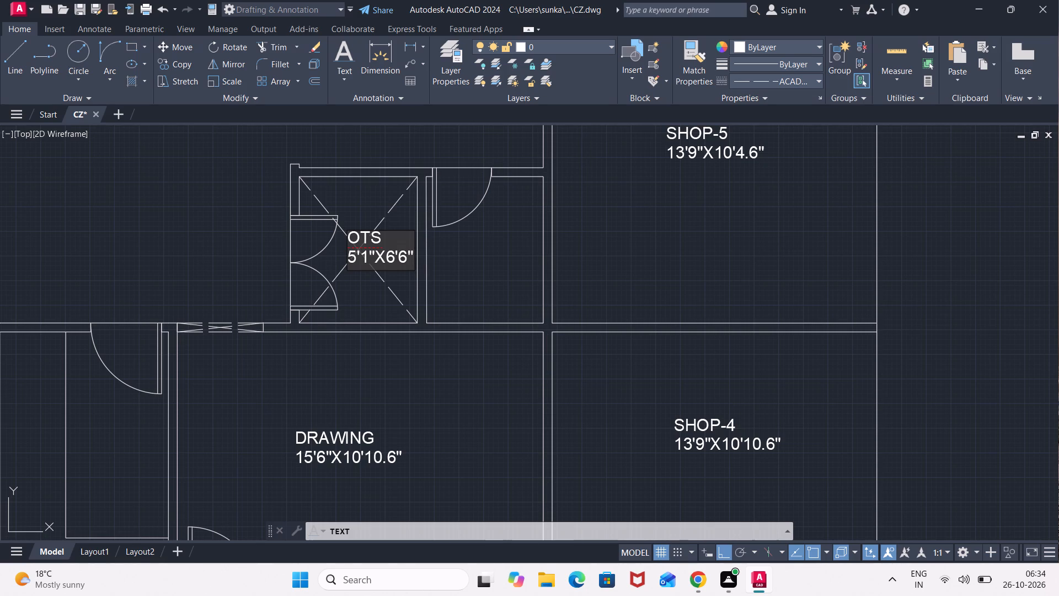
# Label the small room between the OTS shaft and SHOP-5 with 5'1"X6'6" and TOILET on the line below.
pyautogui.click(443, 248)
pyautogui.write('5\'1"')
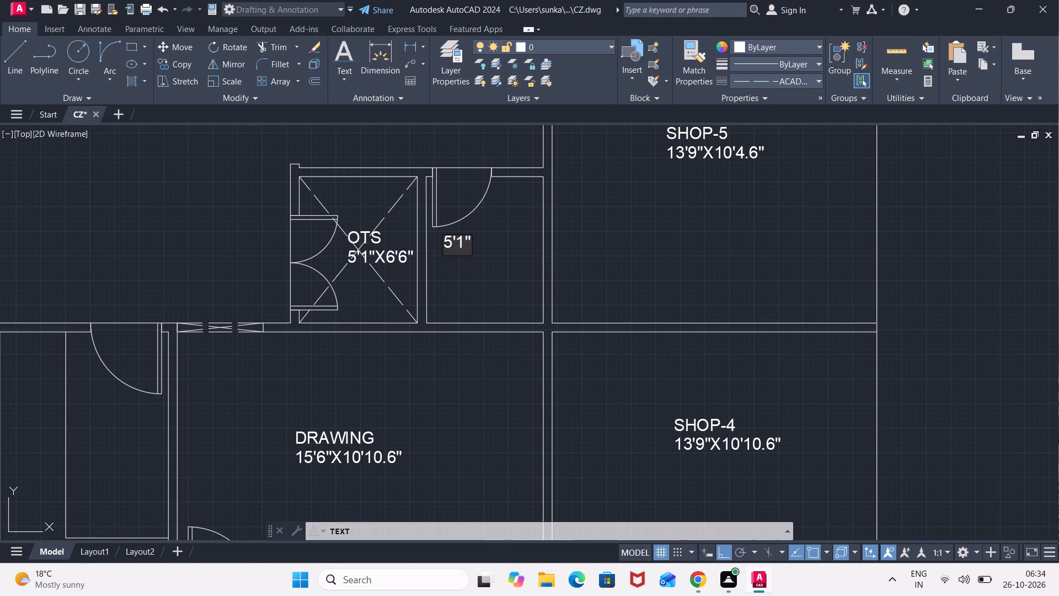
pyautogui.press('x')
pyautogui.press('6')
pyautogui.write('\'6"')
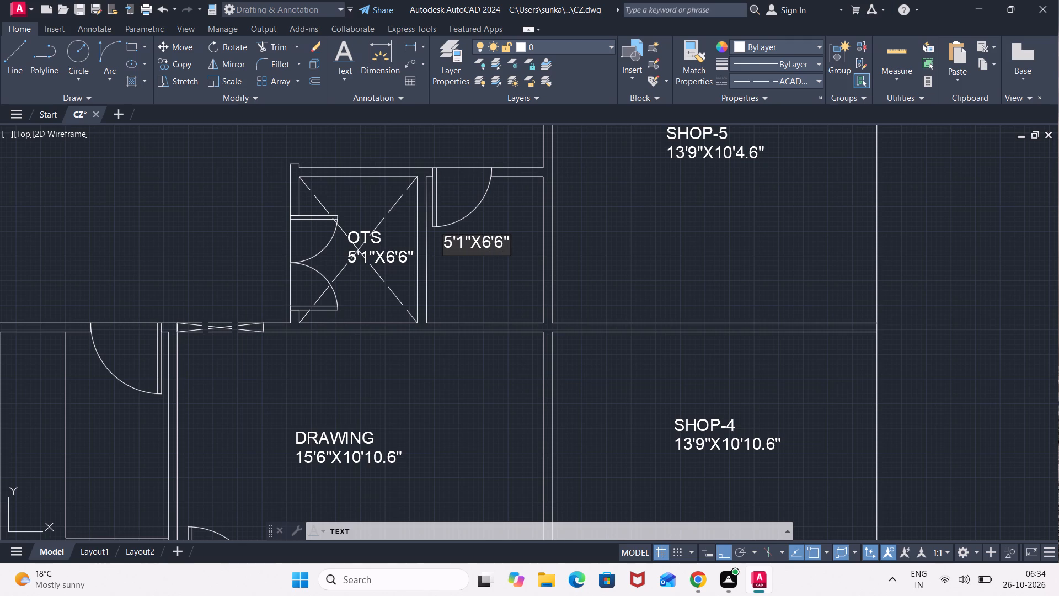
pyautogui.press('Return')
pyautogui.press('r')
pyautogui.press('BackSpace')
pyautogui.write('TOILE')
pyautogui.press('t')
# Label the room directly west of the DRAWING room KITCHEN, with 7'1"X10'6" on a second line.
pyautogui.scroll(-1, 443, 249)
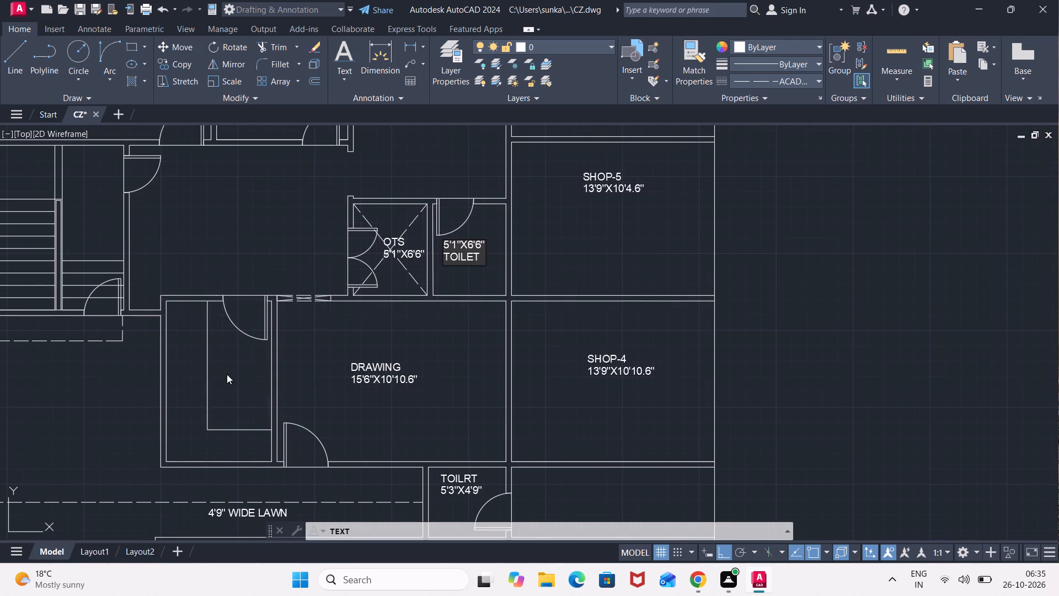
pyautogui.scroll(2, 227, 374)
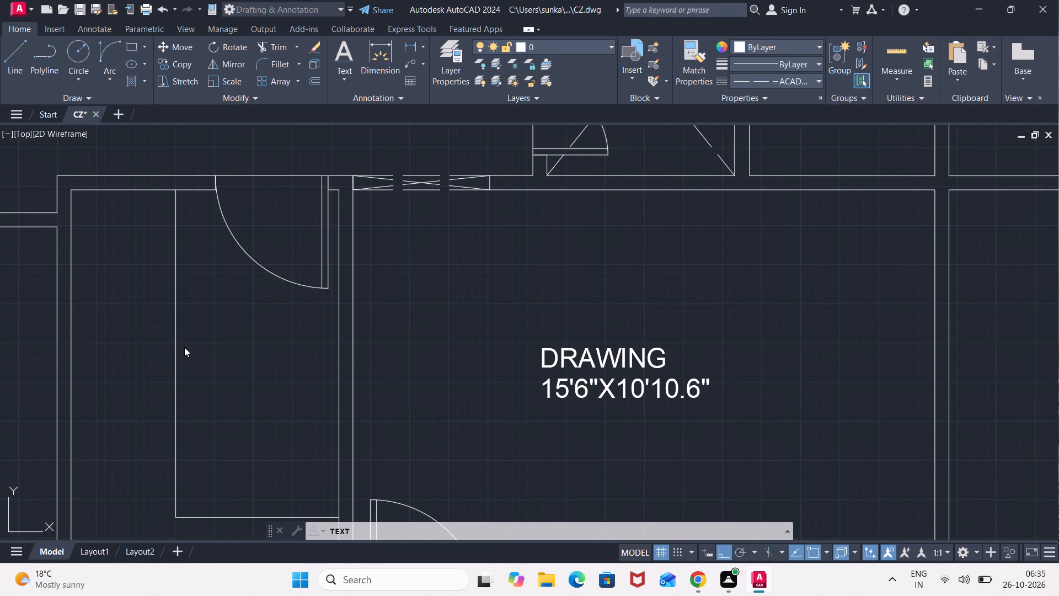
pyautogui.click(183, 345)
pyautogui.write('KITCHEN')
pyautogui.press('Return')
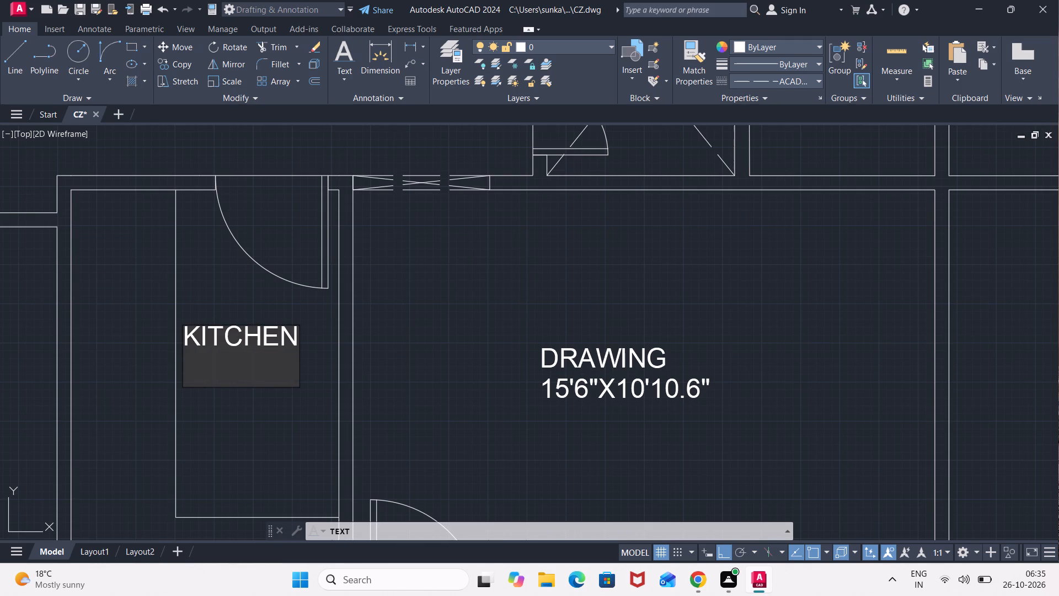
pyautogui.write('7\'1"X')
pyautogui.write('10\'6"')
# Label the open central space north of the KITCHEN LOBBY, with 15'4.6"X10'1.6" on a second line.
pyautogui.scroll(-3, 196, 340)
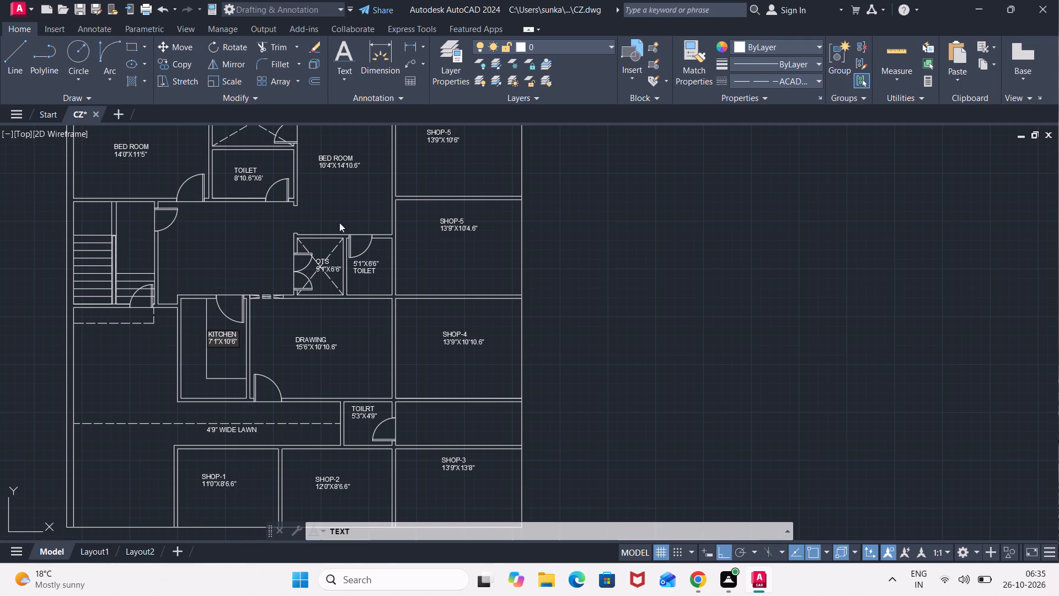
pyautogui.click(198, 235)
pyautogui.write('LON')
pyautogui.press('BackSpace')
pyautogui.write('BBY')
pyautogui.press('Return')
pyautogui.write("15'")
pyautogui.write('4.6"')
pyautogui.press('x')
pyautogui.write("10'")
pyautogui.write('1.6"')
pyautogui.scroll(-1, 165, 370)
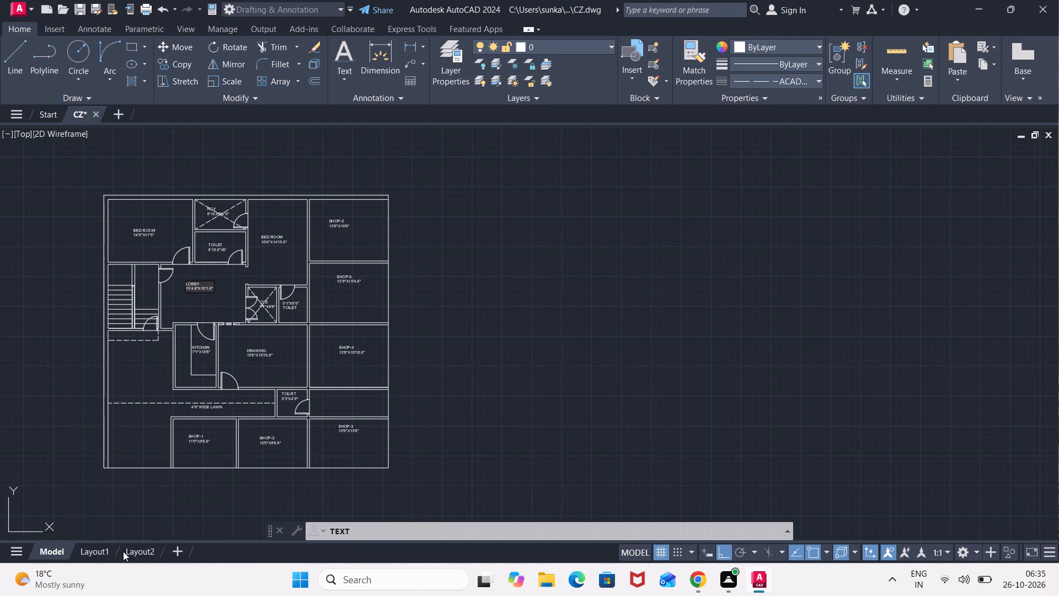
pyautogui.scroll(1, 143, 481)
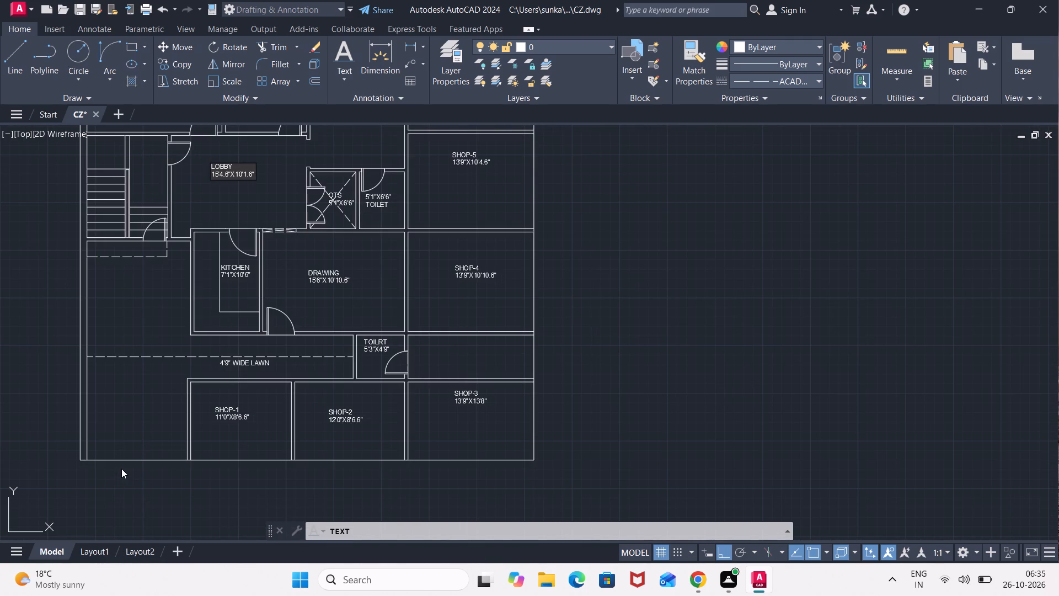
# Label the entrance GATE just below the south boundary line, west of SHOP-1, and finish the text.
pyautogui.scroll(2, 115, 469)
pyautogui.click(114, 462)
pyautogui.click(106, 472)
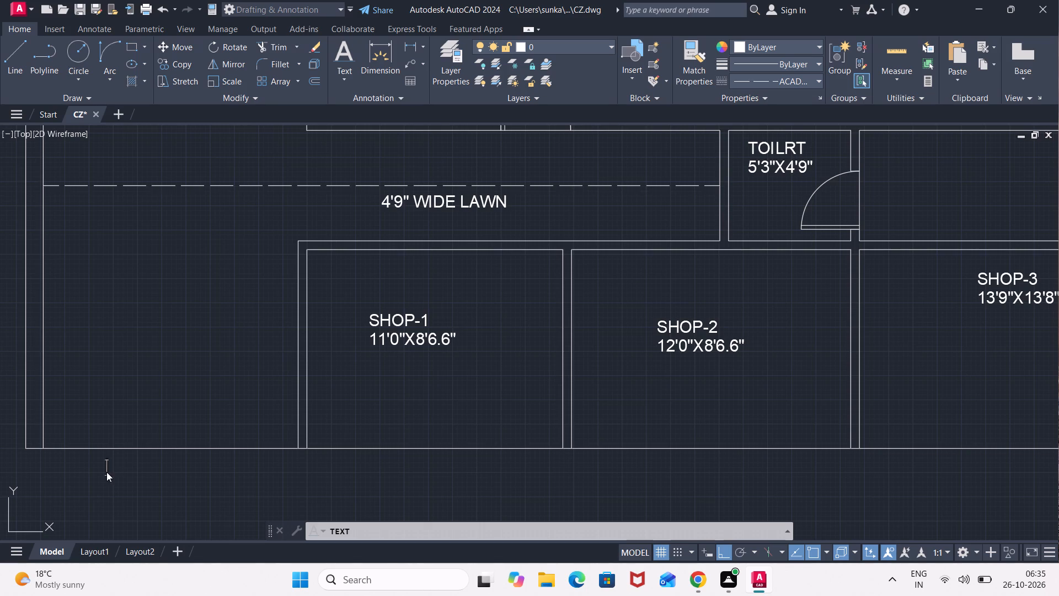
pyautogui.write('GATE')
pyautogui.scroll(-3, 240, 414)
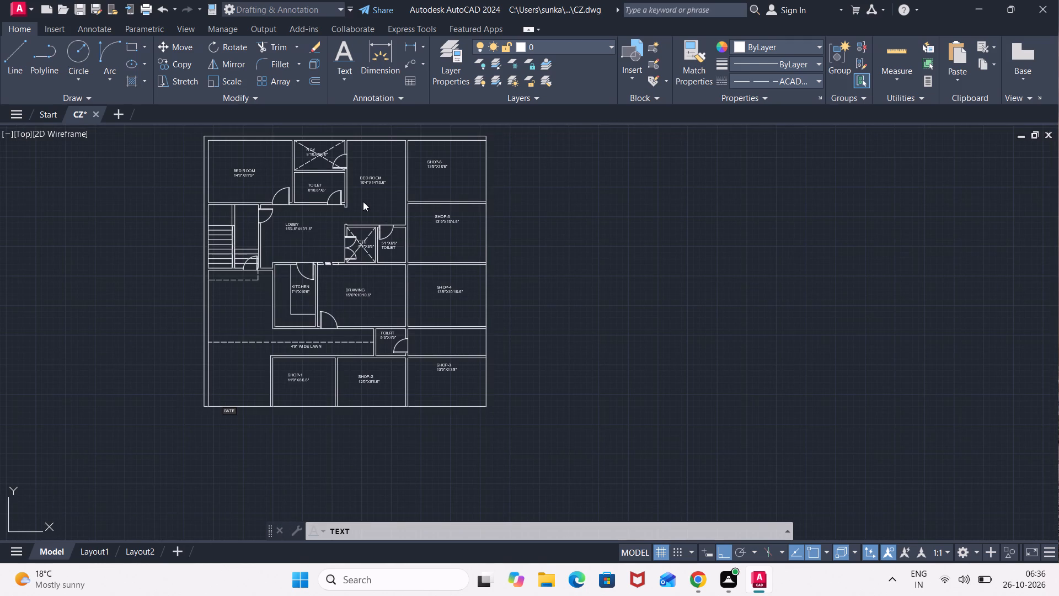
pyautogui.scroll(2, 363, 201)
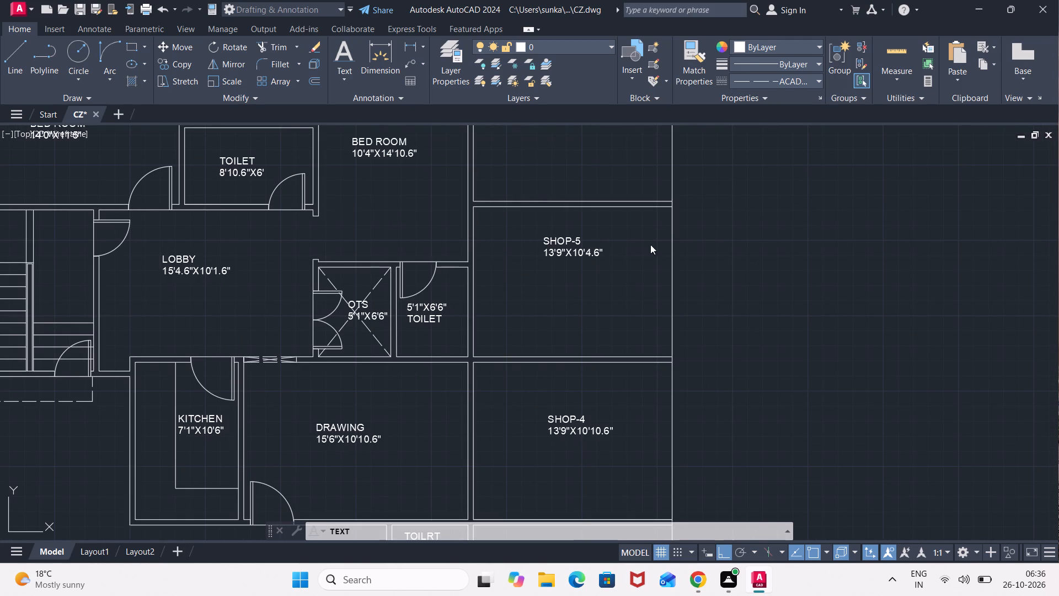
pyautogui.click(724, 242)
pyautogui.press('Escape')
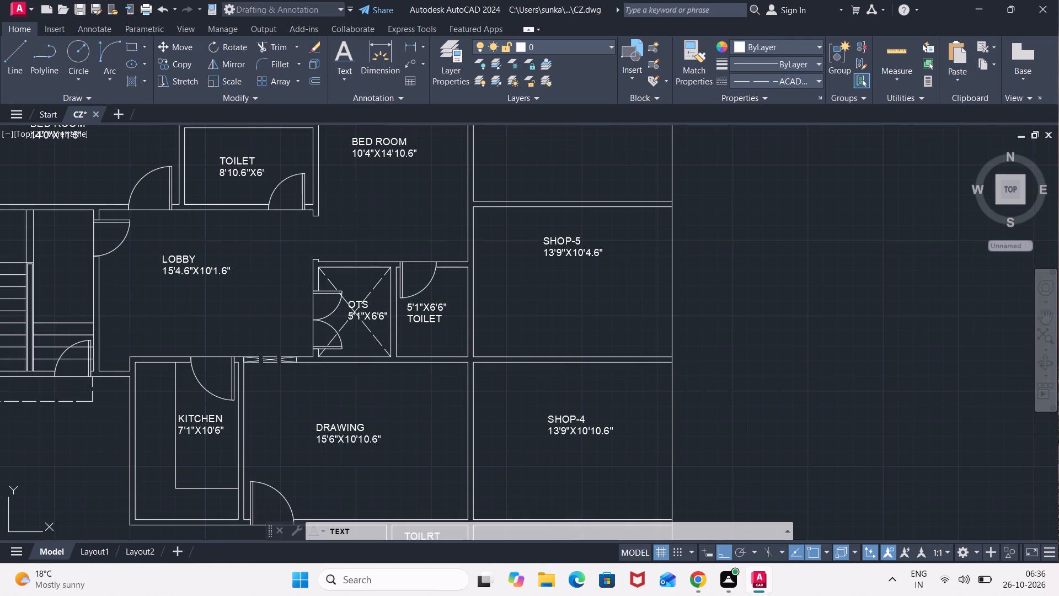
# Change the label of the northernmost shop, sized 13'9"X10'6", to SHOP-6.
pyautogui.moveTo(577, 158); pyautogui.dragTo(582, 305, button='middle')
pyautogui.scroll(2, 564, 265)
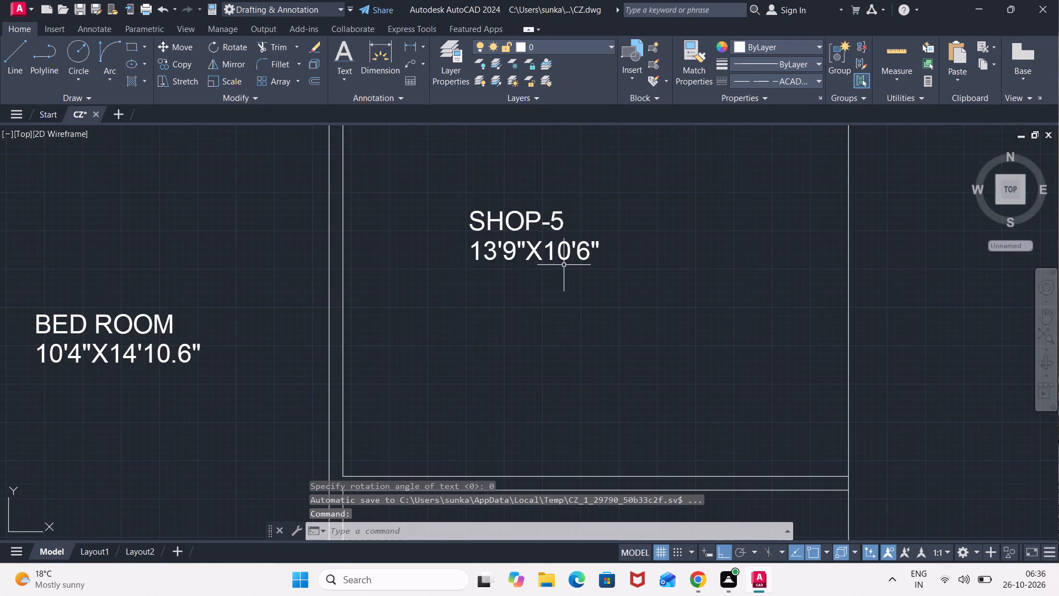
pyautogui.doubleClick(558, 211)
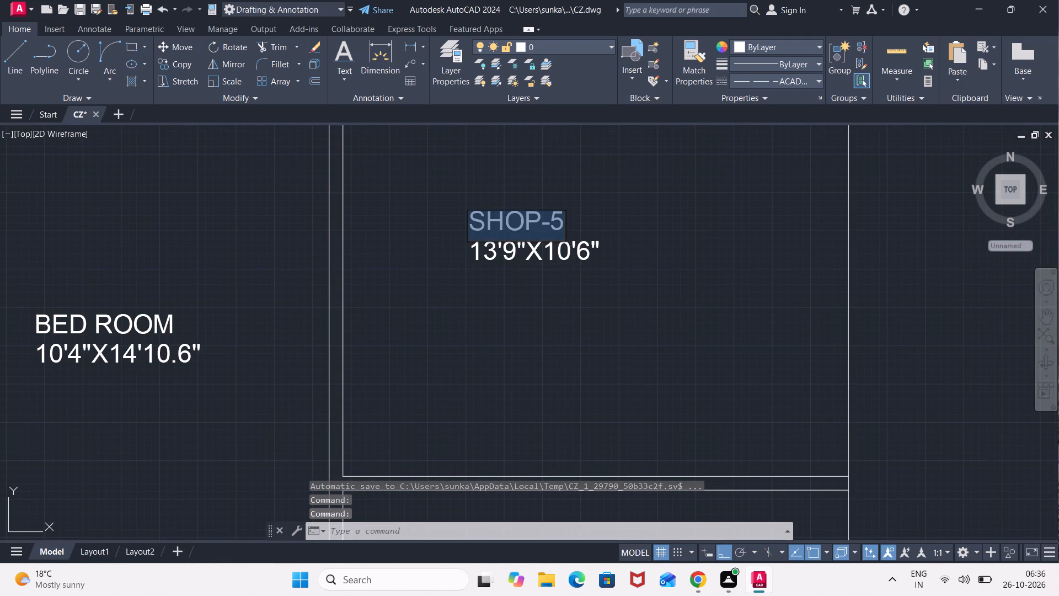
pyautogui.click(565, 220)
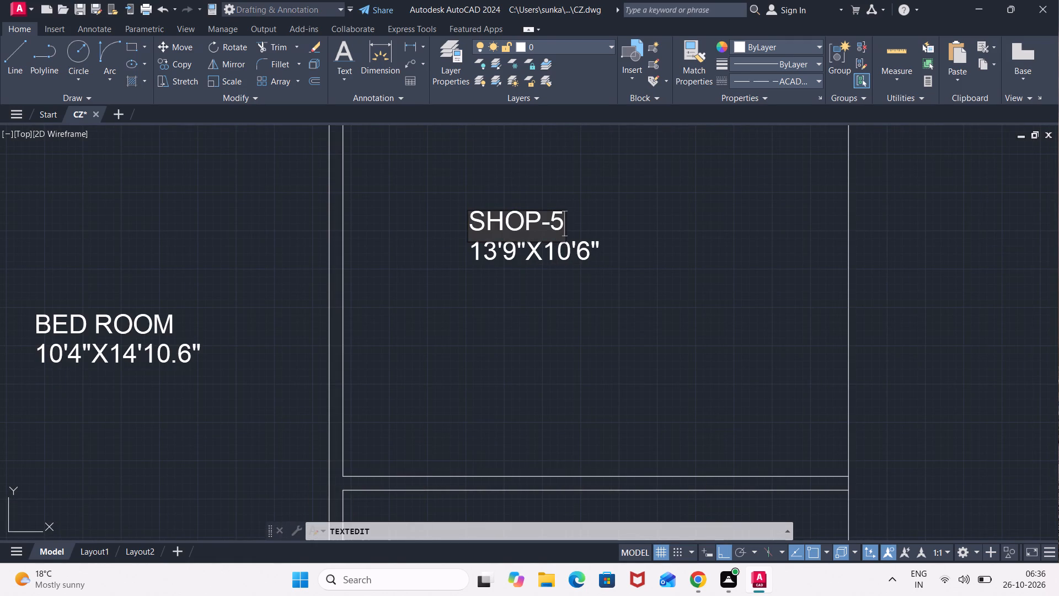
pyautogui.press('BackSpace')
pyautogui.press('6')
pyautogui.click(306, 280)
pyautogui.scroll(-2, 143, 395)
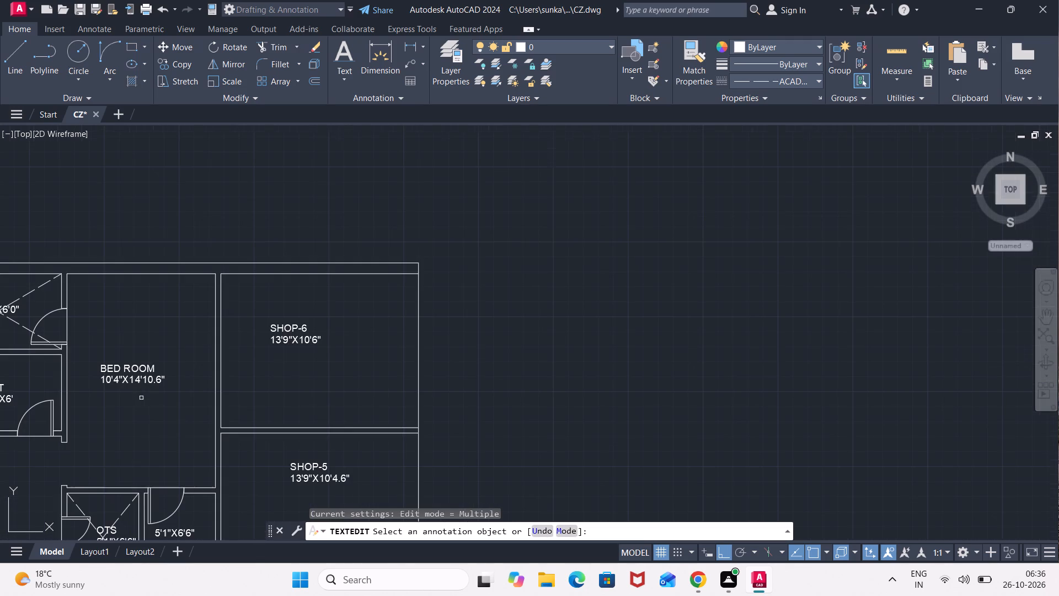
pyautogui.press('Escape')
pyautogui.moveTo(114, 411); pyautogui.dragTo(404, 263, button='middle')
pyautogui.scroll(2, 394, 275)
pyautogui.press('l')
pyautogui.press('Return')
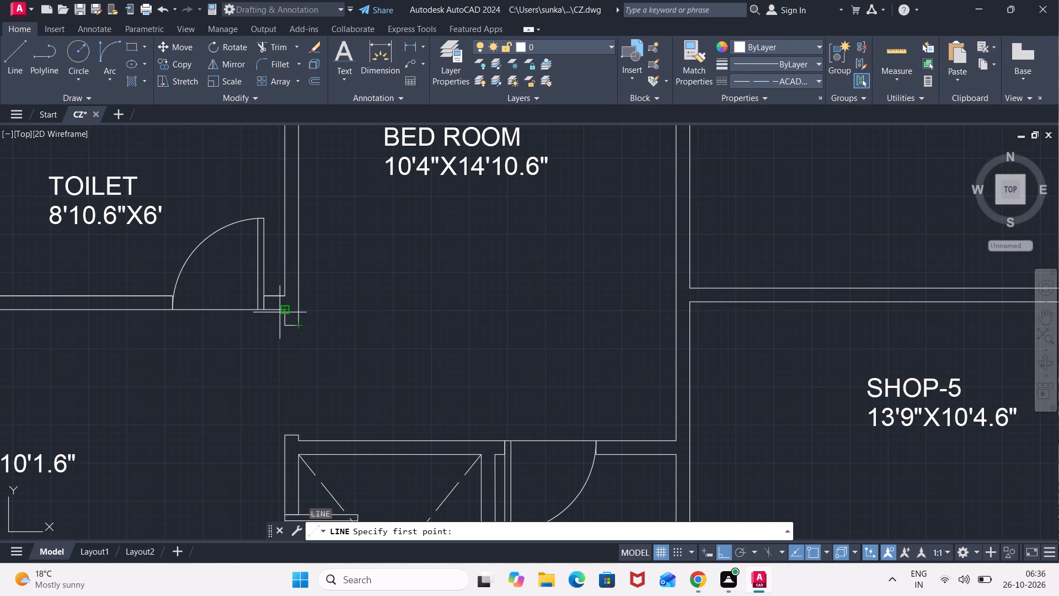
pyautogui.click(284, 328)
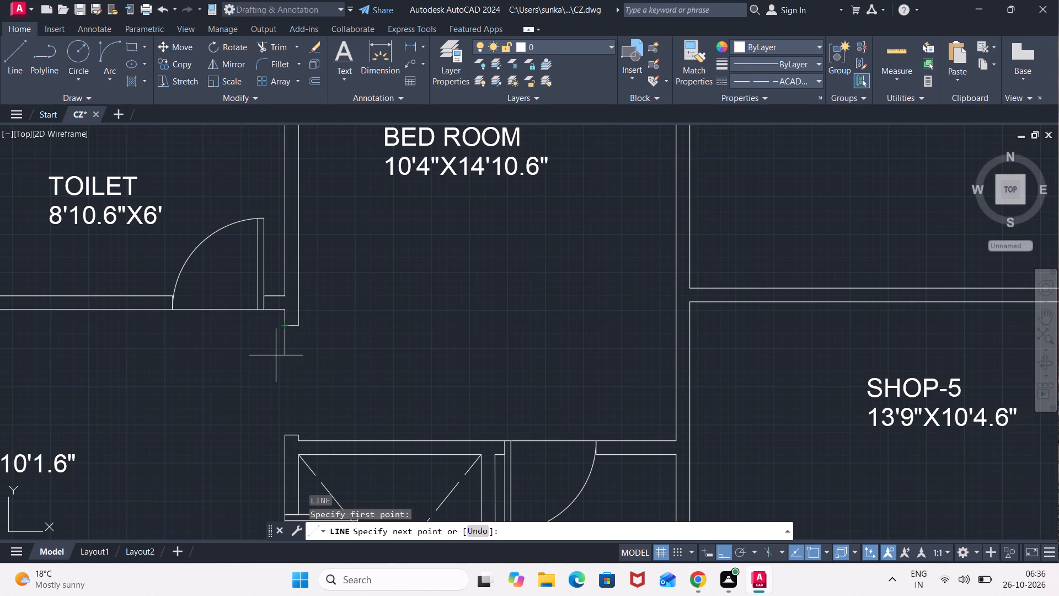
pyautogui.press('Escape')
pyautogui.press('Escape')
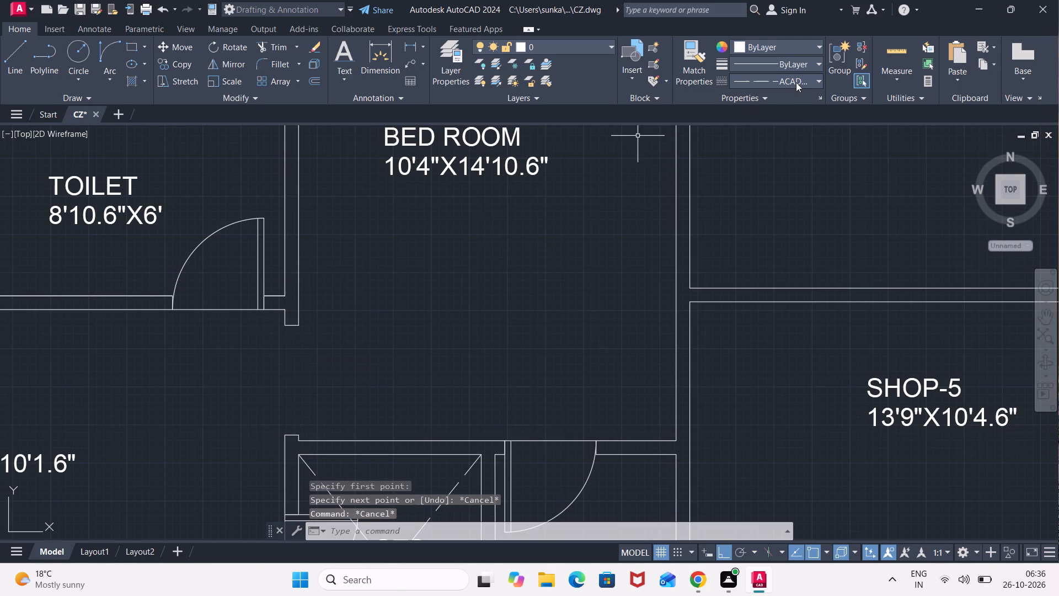
# With linetype ByLayer, draw a line across the opening between LOBBY and the 10'4"X14'10.6" BED ROOM, continuing 3' east from its south end.
pyautogui.click(796, 82)
pyautogui.click(785, 92)
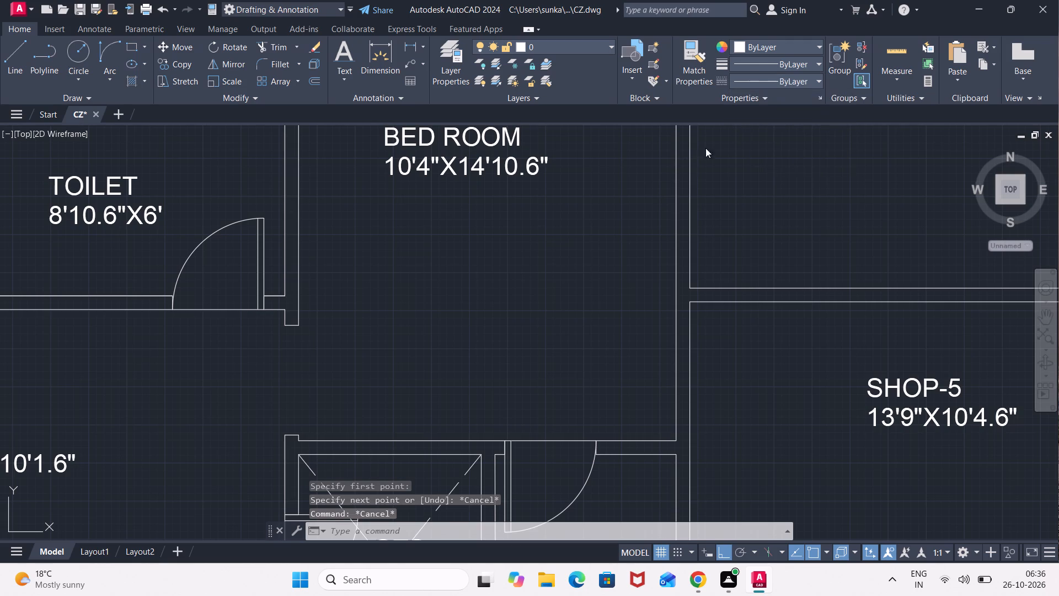
pyautogui.press('l')
pyautogui.press('Return')
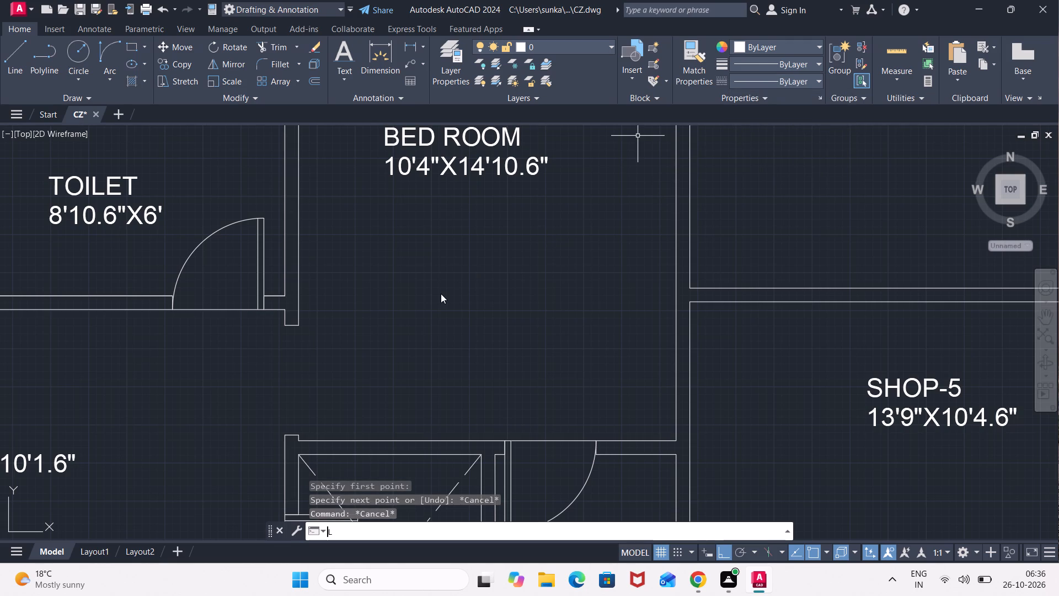
pyautogui.click(282, 326)
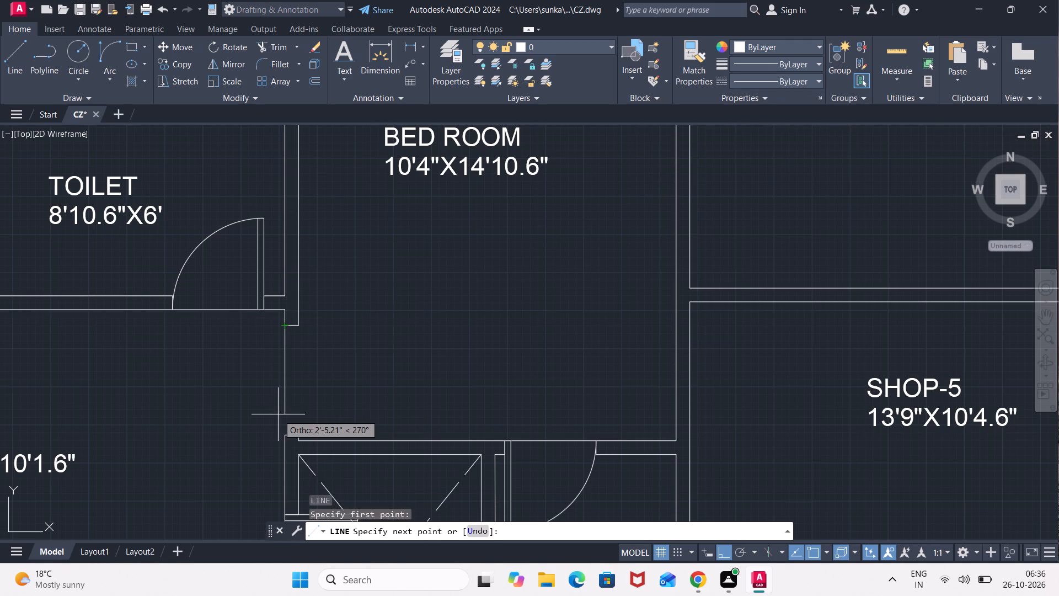
pyautogui.click(282, 439)
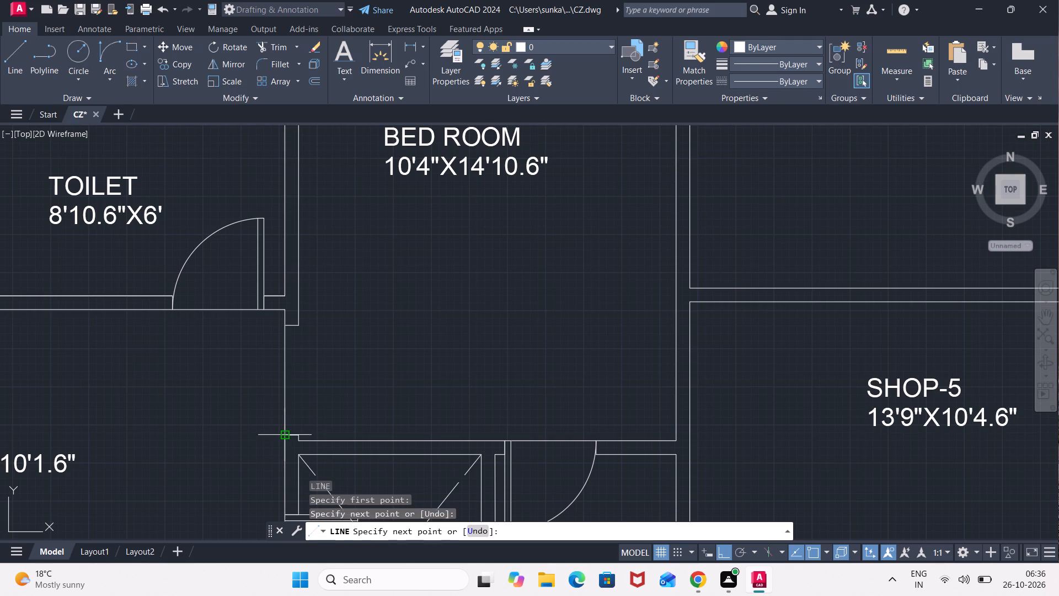
pyautogui.write("3'")
pyautogui.press('Return')
pyautogui.press('Escape')
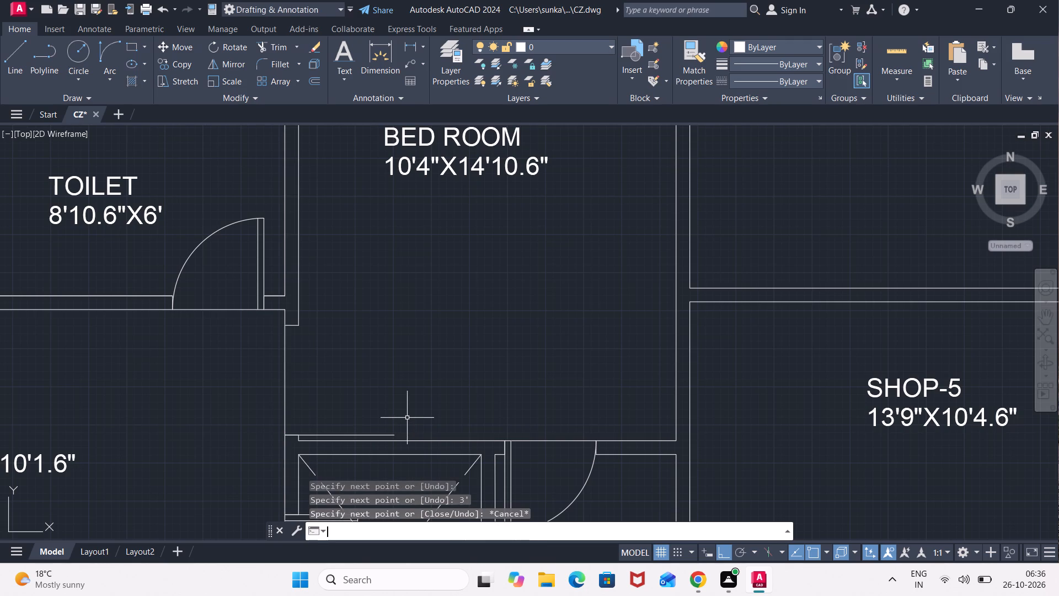
# Offset the 3' door line 2" to the north to complete the bedroom door leaf.
pyautogui.press('o')
pyautogui.press('Return')
pyautogui.press('Return')
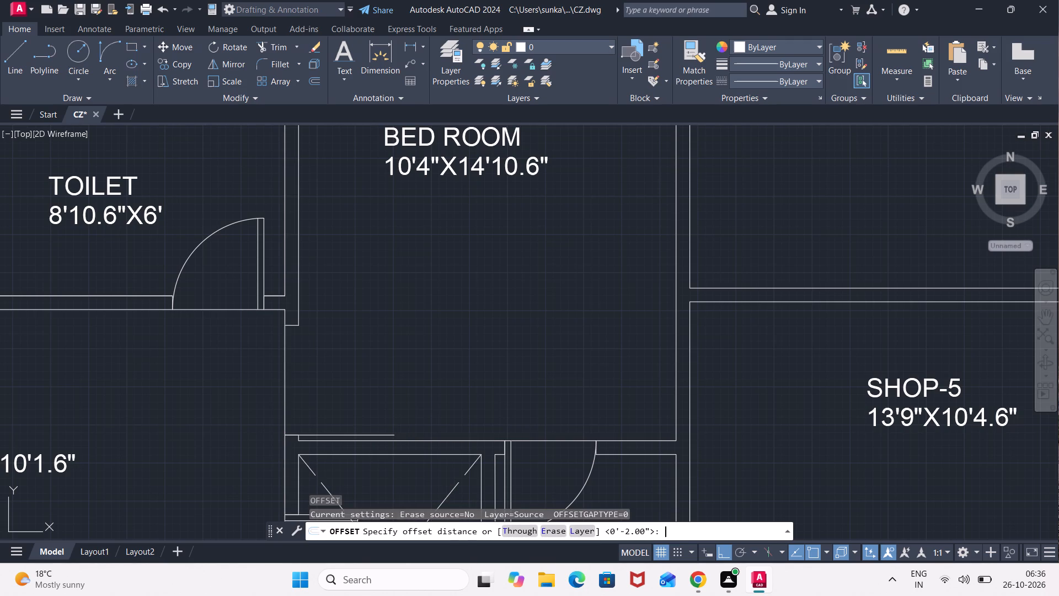
pyautogui.click(381, 434)
pyautogui.click(376, 398)
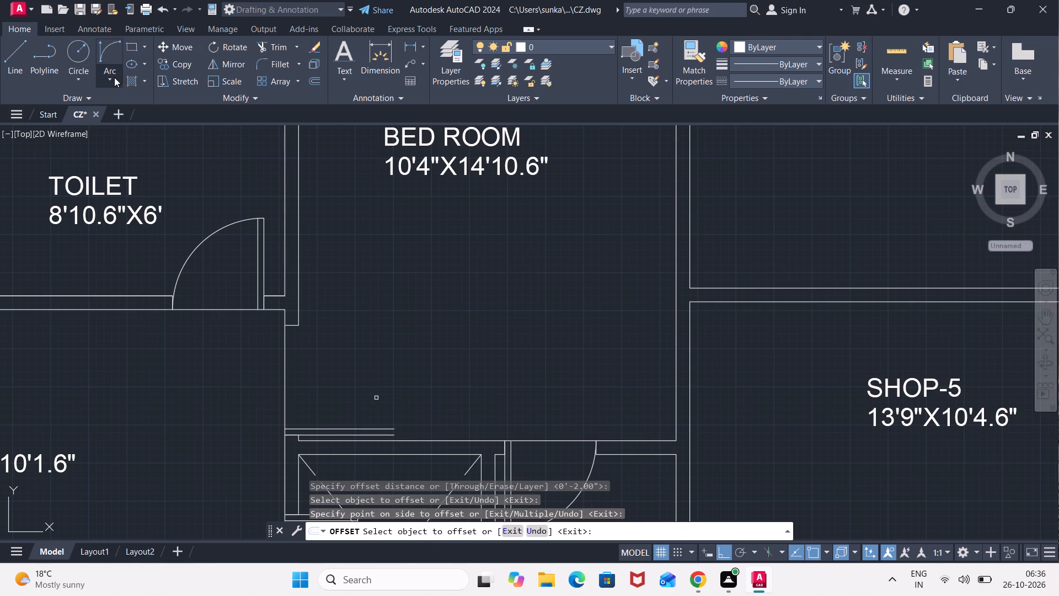
# Draw the door swing as a start-end-direction arc from the leaf's east end to the opening's north jamb.
pyautogui.click(111, 75)
pyautogui.click(164, 251)
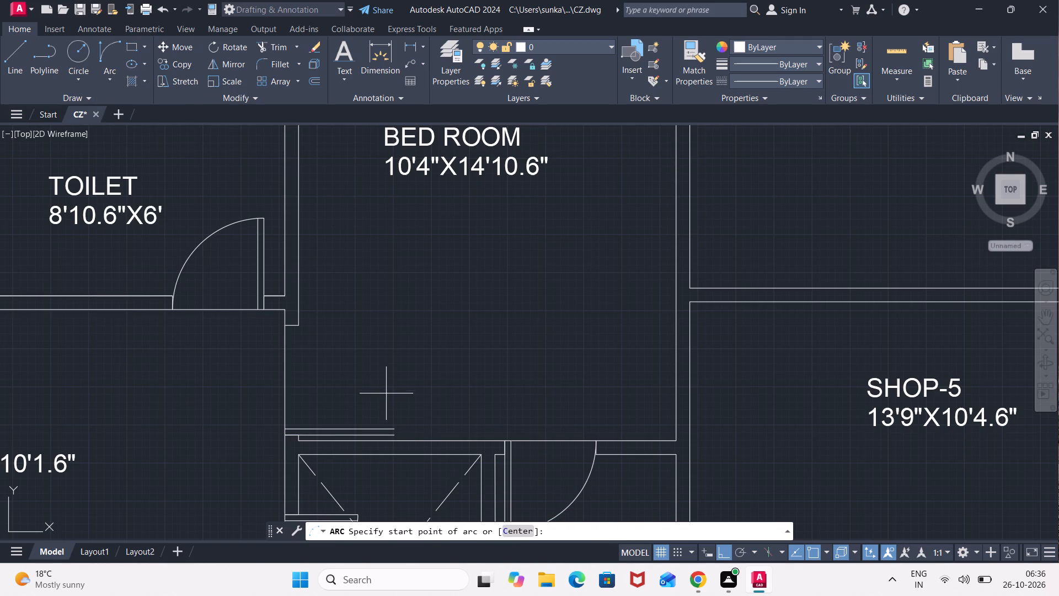
pyautogui.click(391, 433)
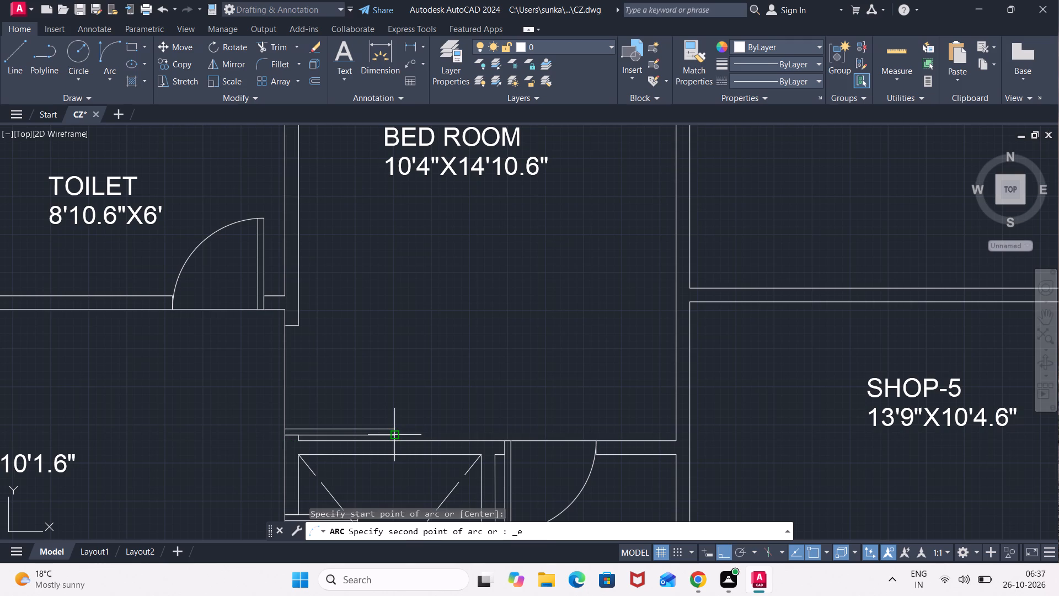
pyautogui.scroll(2, 287, 323)
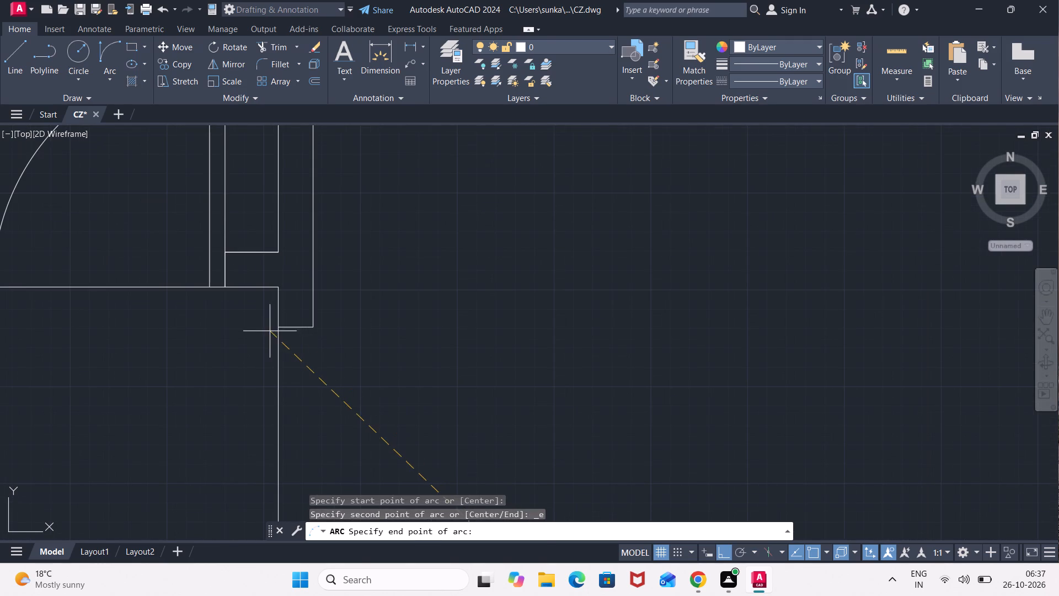
pyautogui.click(277, 329)
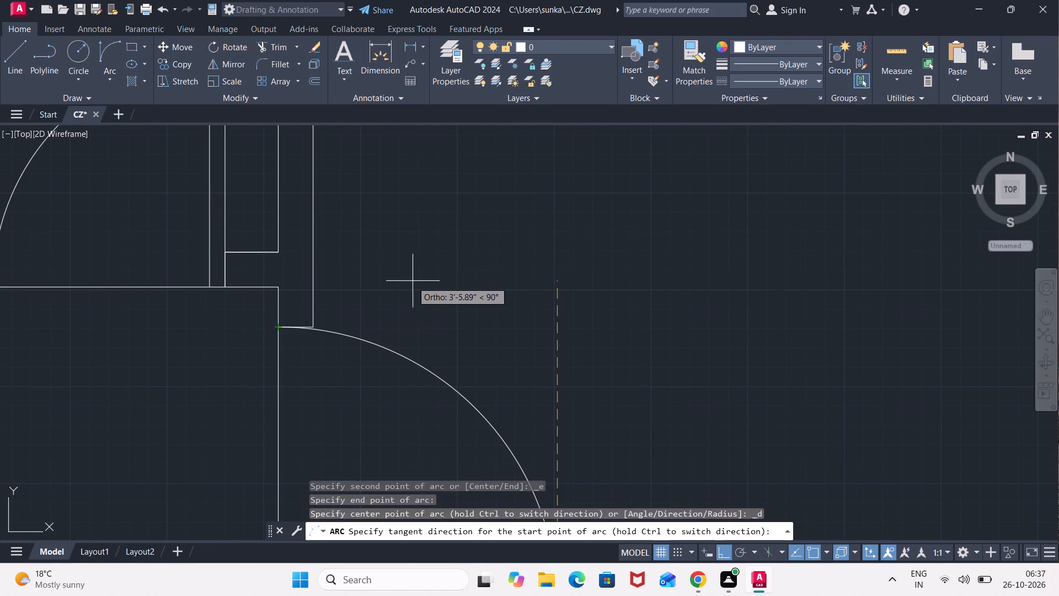
pyautogui.click(419, 273)
pyautogui.scroll(-4, 419, 272)
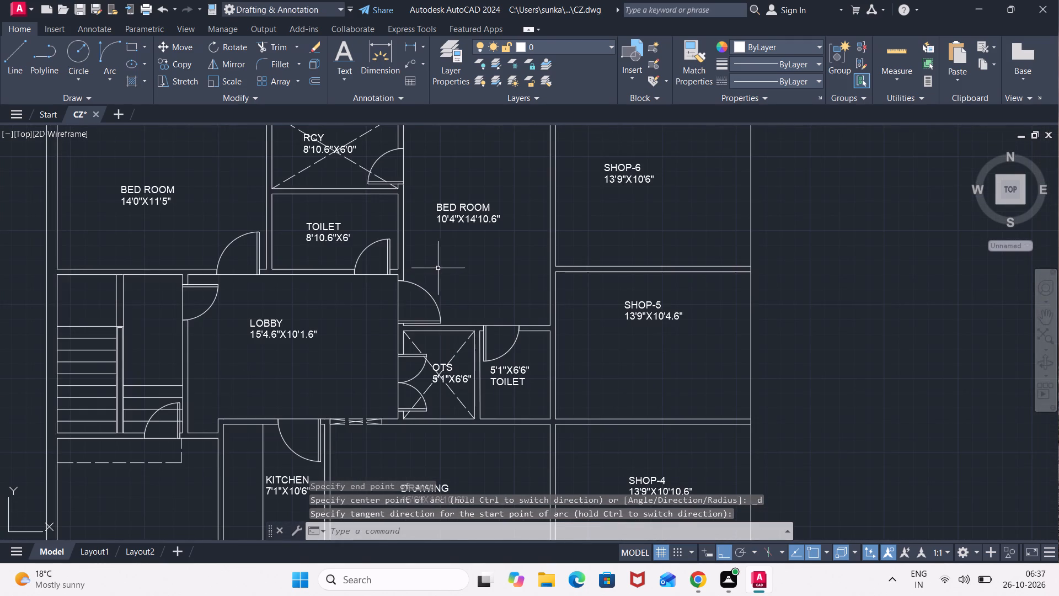
# Add a linear dimension for the plan's overall width between its outer corners, placed above the north wall.
pyautogui.scroll(-1, 450, 264)
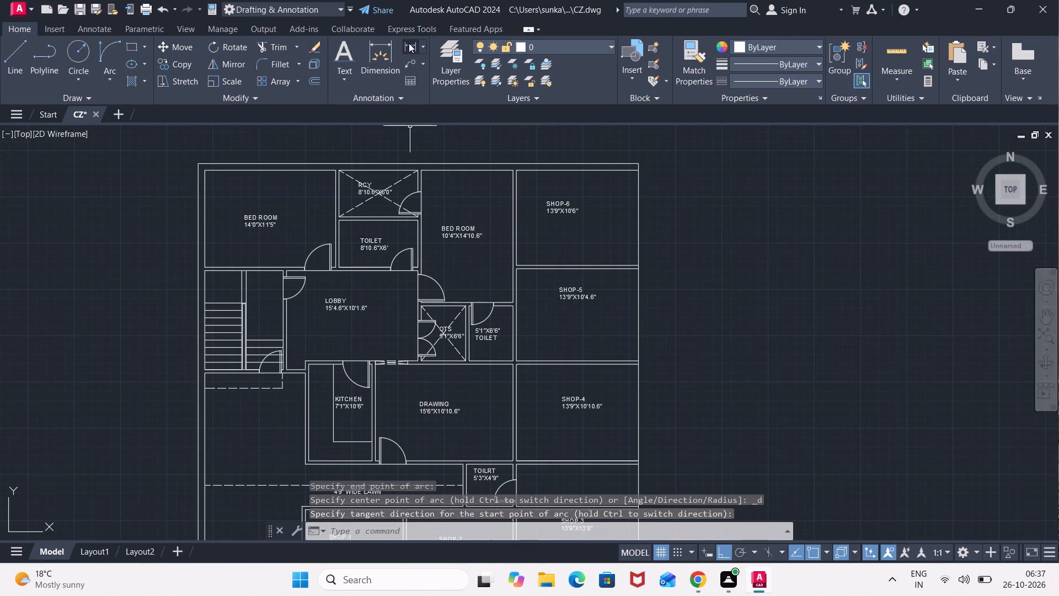
pyautogui.click(409, 43)
pyautogui.moveTo(331, 151); pyautogui.dragTo(346, 229, button='middle')
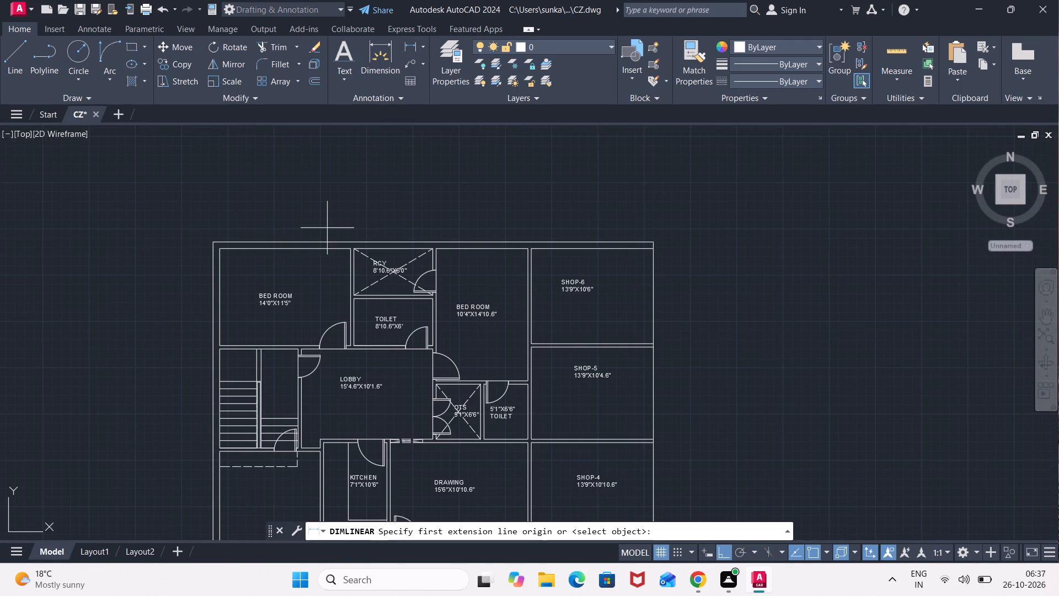
pyautogui.scroll(1, 296, 232)
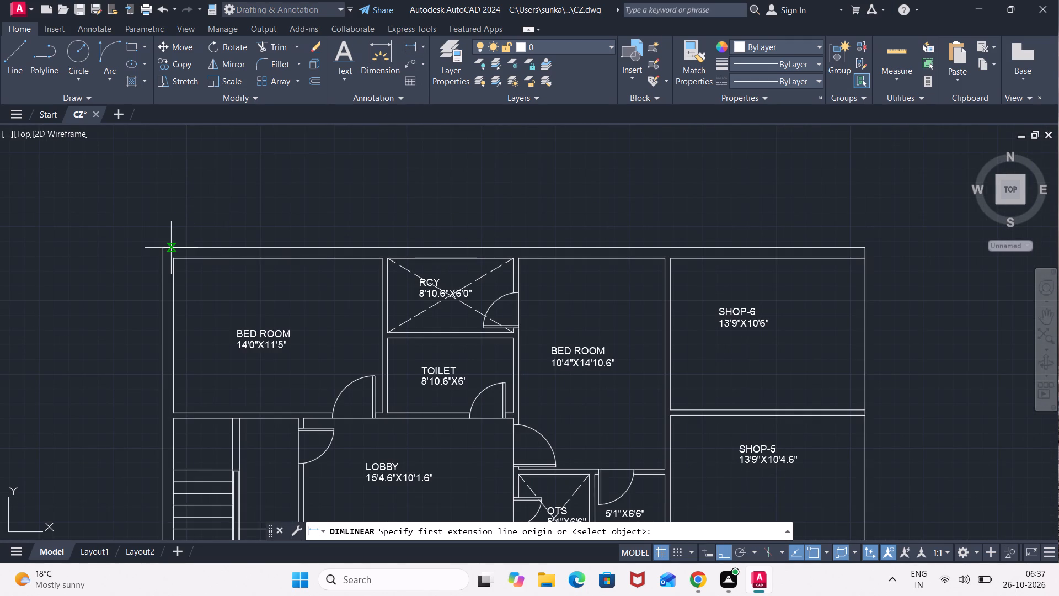
pyautogui.click(163, 247)
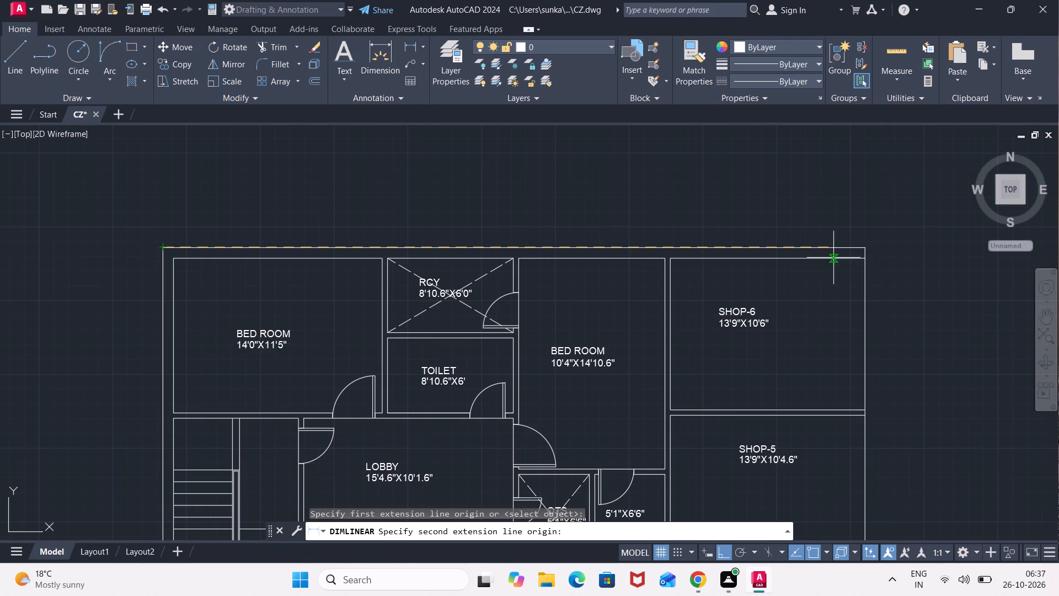
pyautogui.click(865, 243)
pyautogui.click(859, 224)
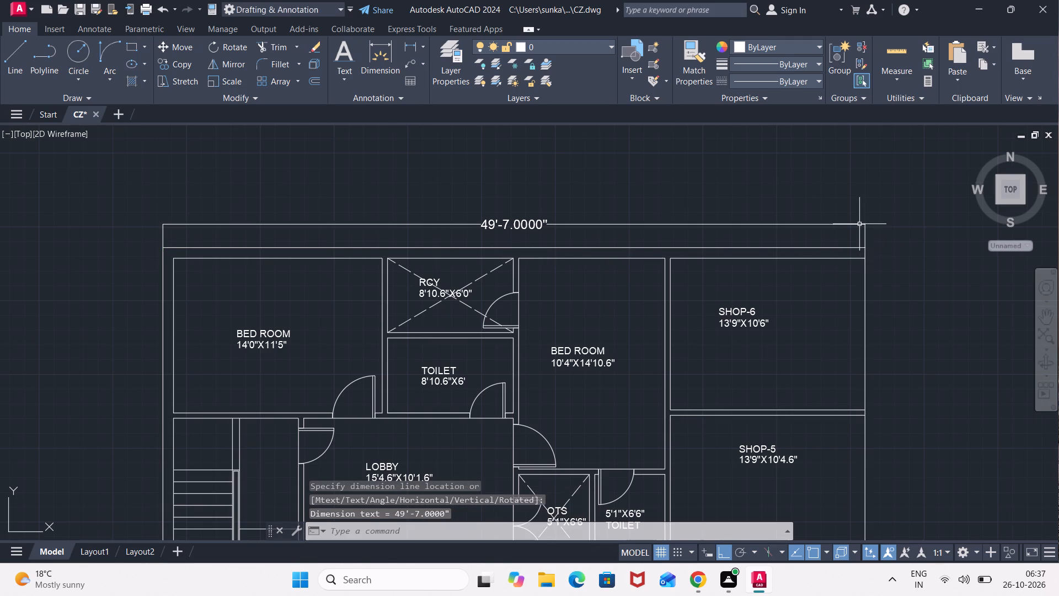
# Add a linear dimension for the plan's overall north-south length between its outer east corners, placed east of the east wall.
pyautogui.click(414, 50)
pyautogui.scroll(-2, 581, 186)
pyautogui.moveTo(592, 206); pyautogui.dragTo(477, 166, button='middle')
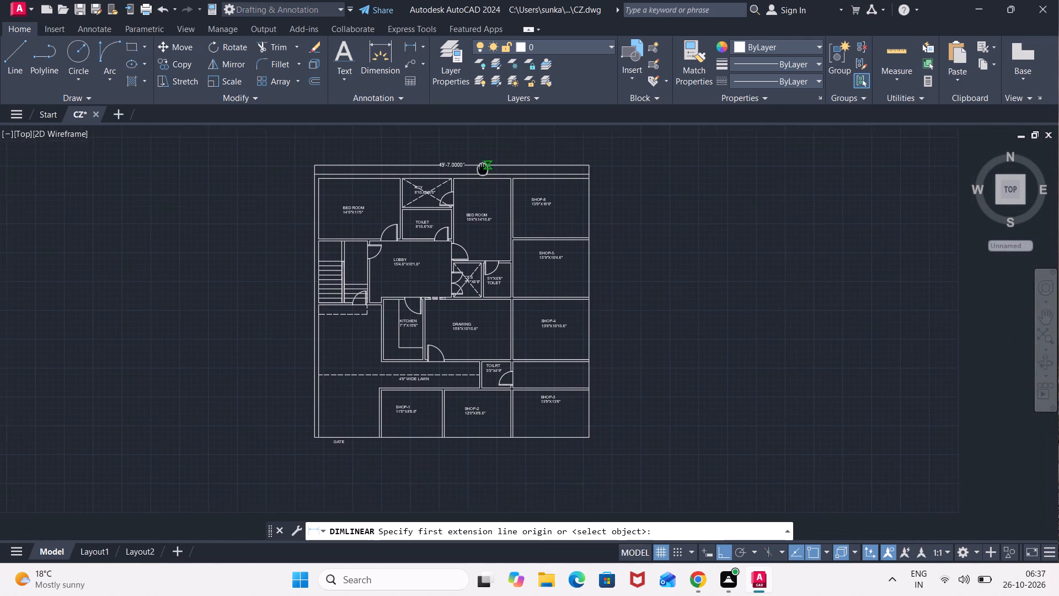
pyautogui.moveTo(477, 166); pyautogui.dragTo(477, 166, button='middle')
pyautogui.scroll(1, 575, 175)
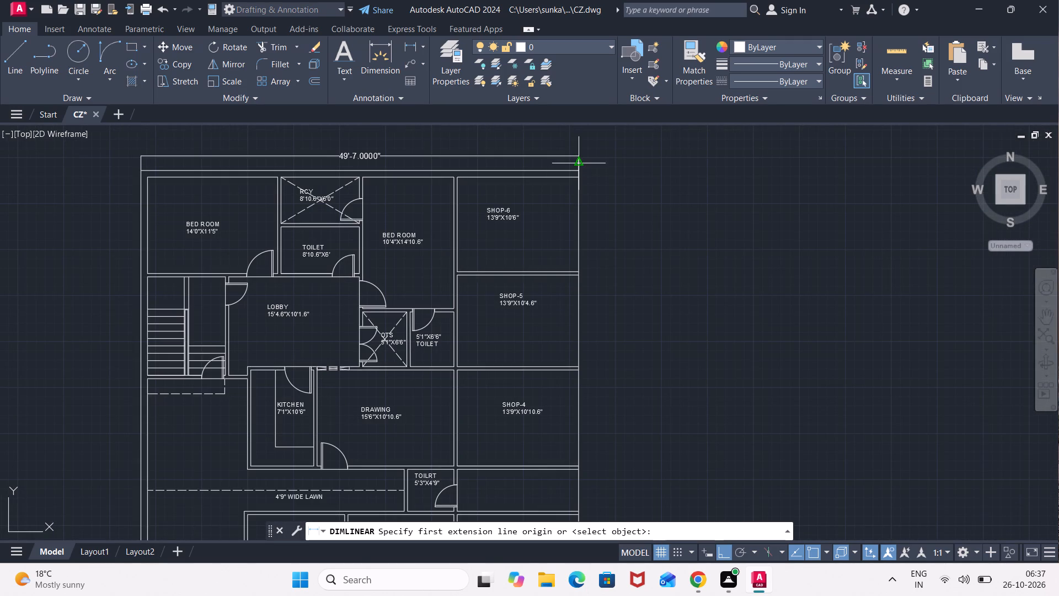
pyautogui.click(581, 171)
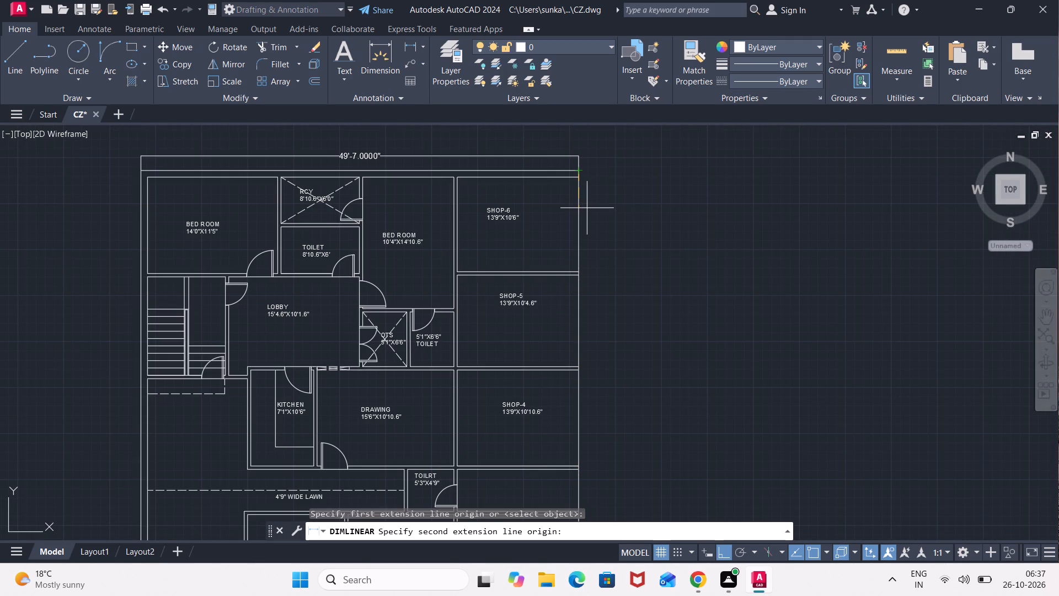
pyautogui.moveTo(581, 323); pyautogui.dragTo(533, 153, button='middle')
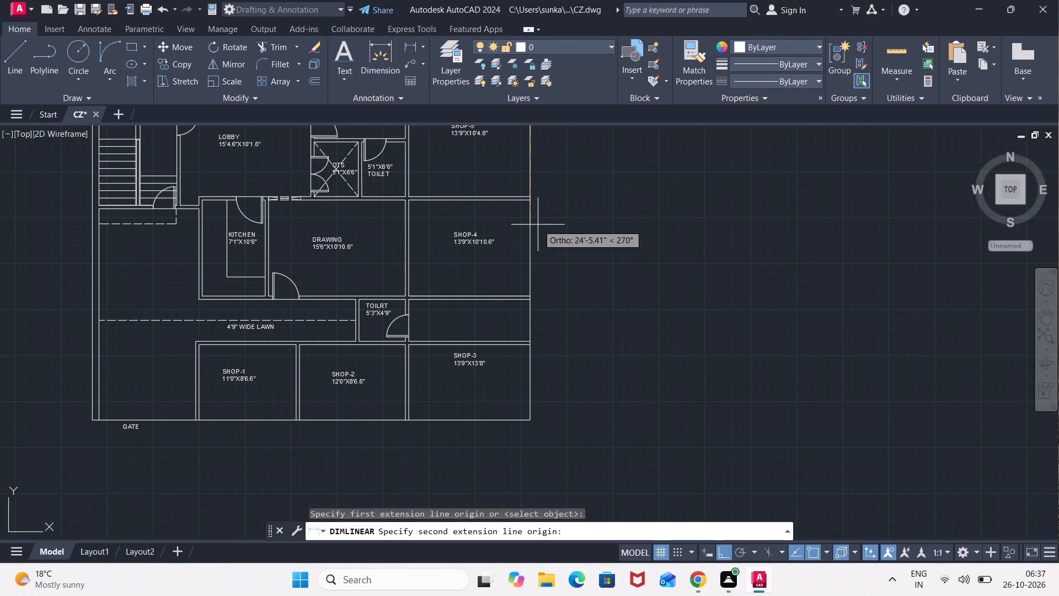
pyautogui.click(525, 421)
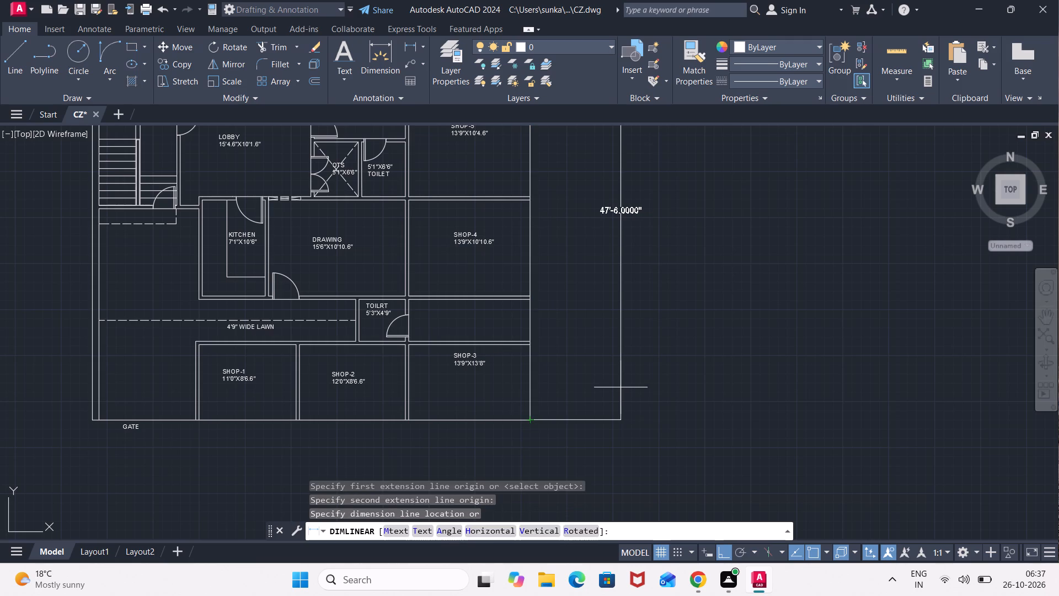
pyautogui.click(560, 370)
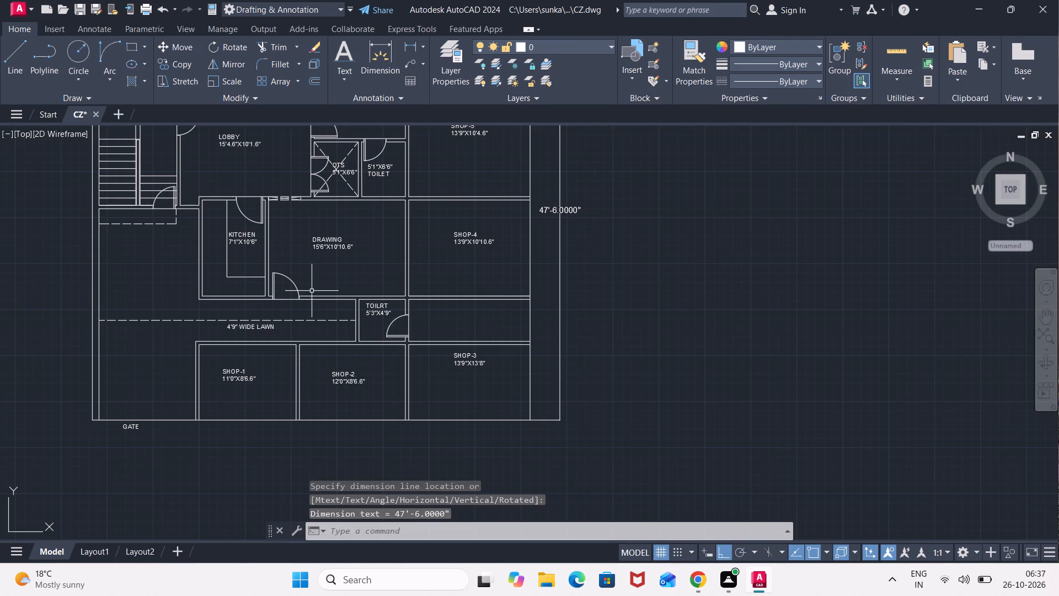
# Erase the two parallel wall lines crossing SHOP-3 east of the TOILRT room, just above the shop's label.
pyautogui.click(506, 335)
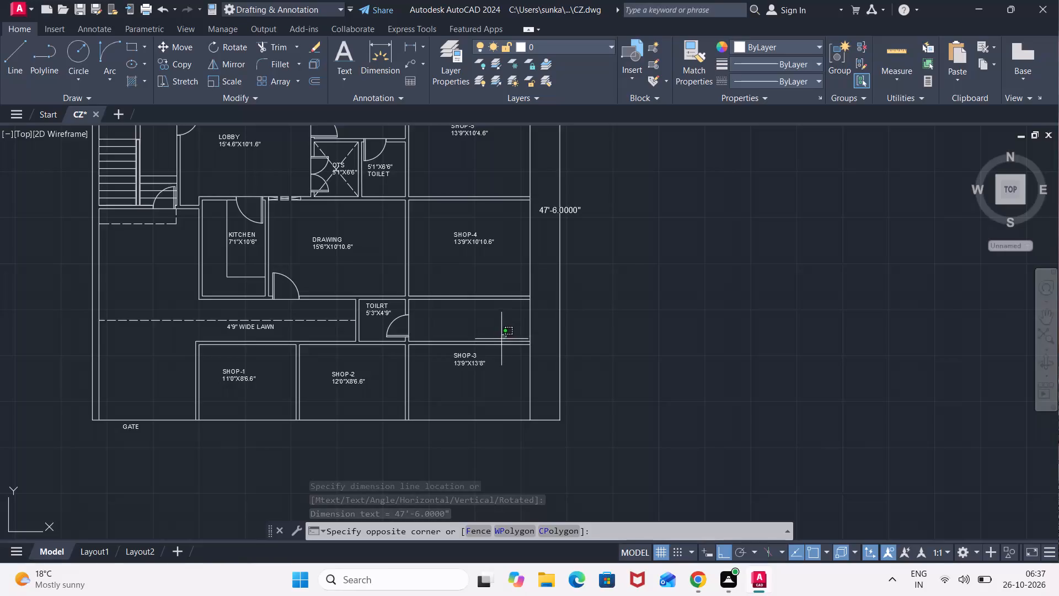
pyautogui.click(493, 347)
pyautogui.press('Delete')
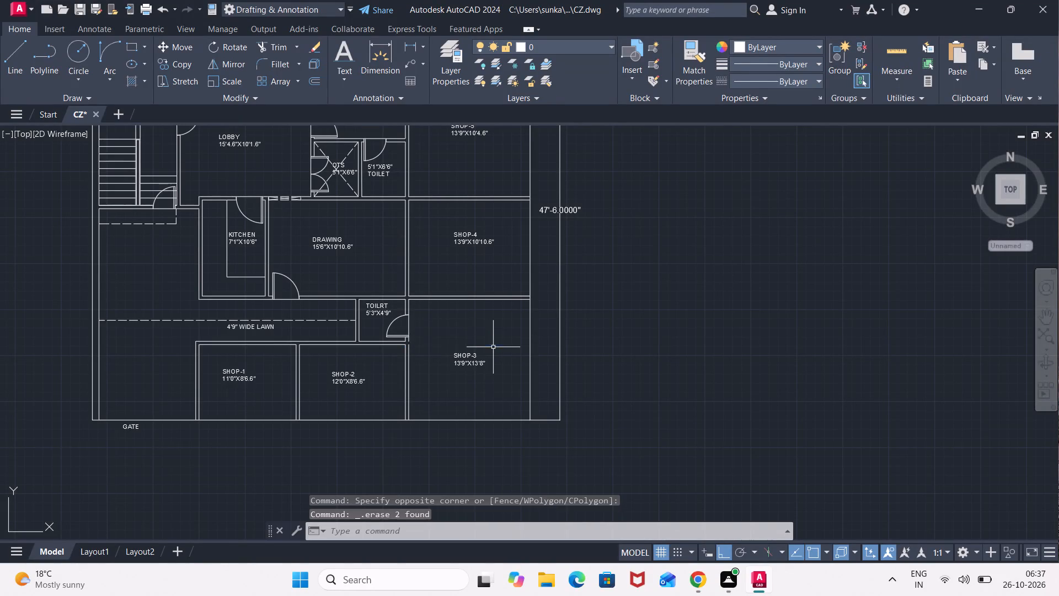
# Stretch the short wall line below the TOILRT door south to meet the wall line between SHOP-2 and SHOP-3.
pyautogui.scroll(2, 406, 325)
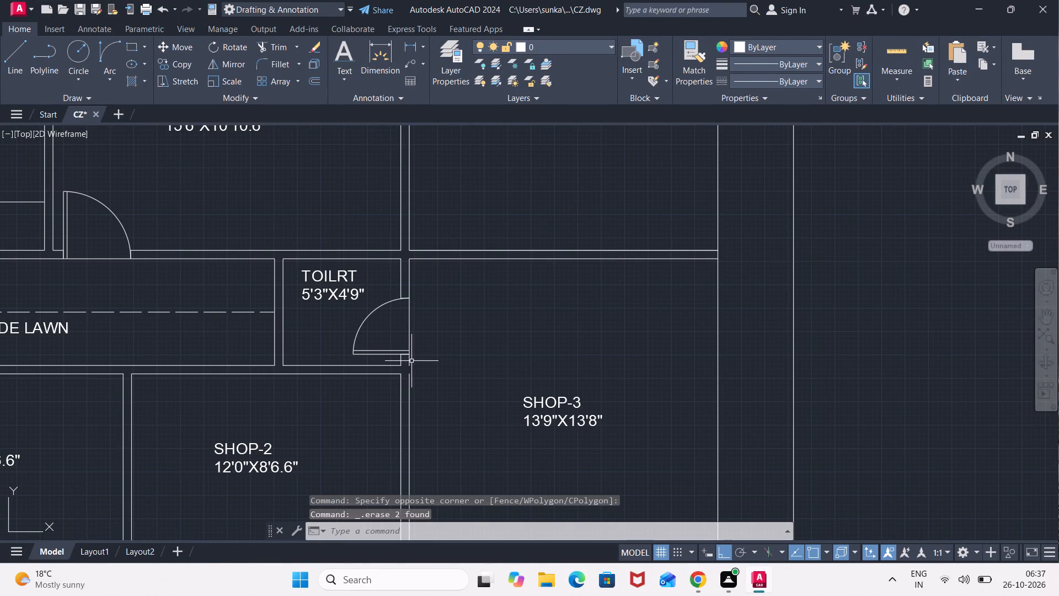
pyautogui.click(408, 364)
pyautogui.click(407, 368)
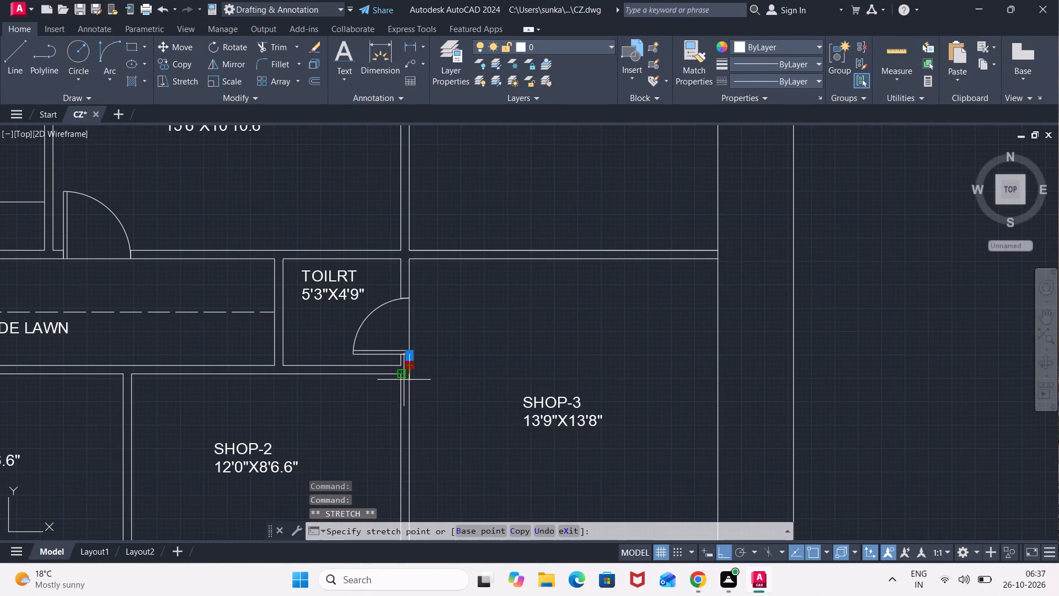
pyautogui.click(411, 376)
pyautogui.press('Escape')
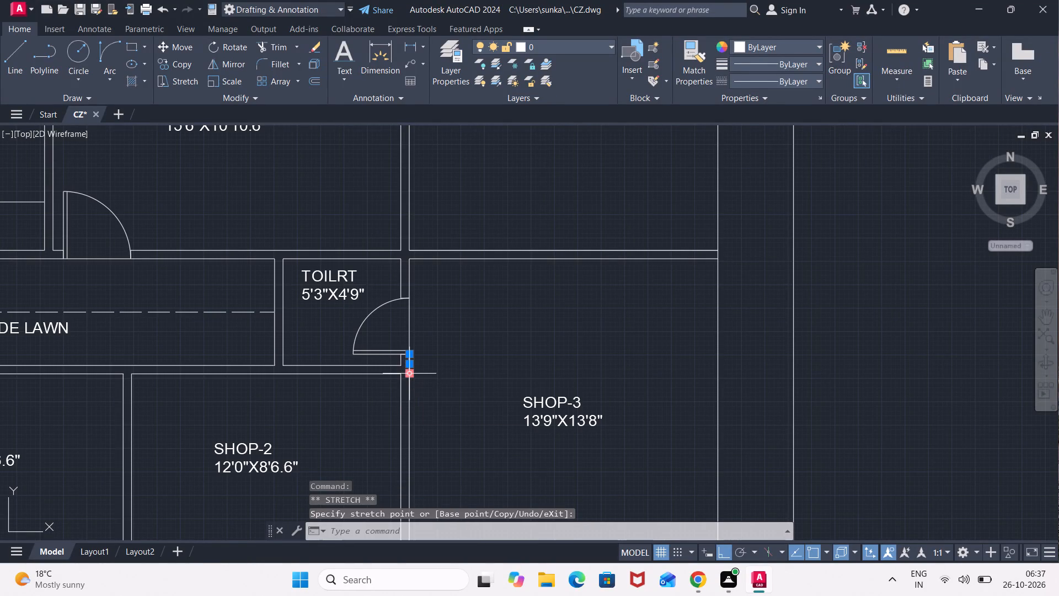
pyautogui.scroll(-1, 565, 254)
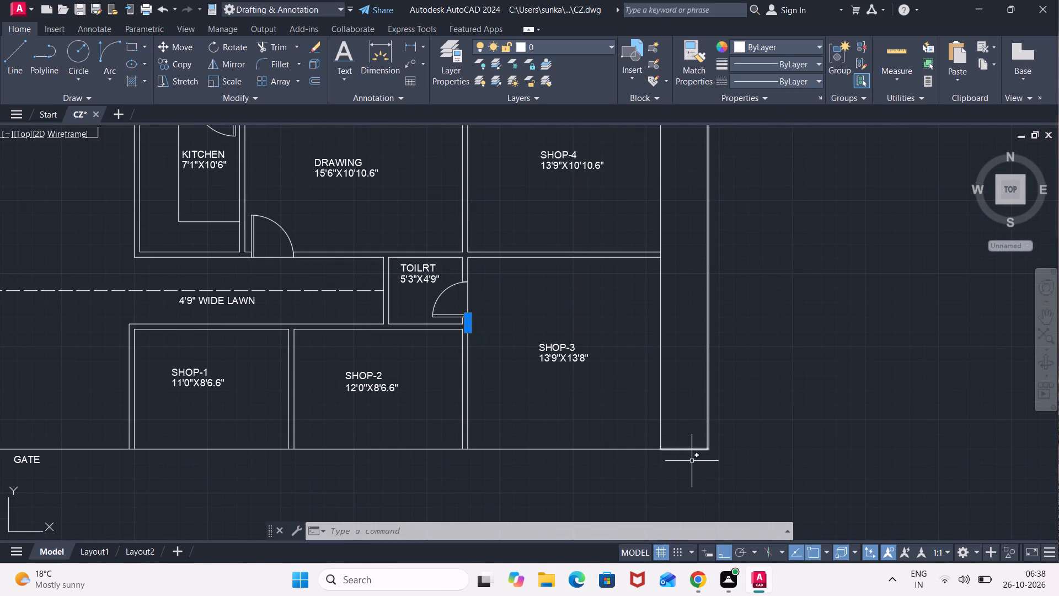
pyautogui.press('Escape')
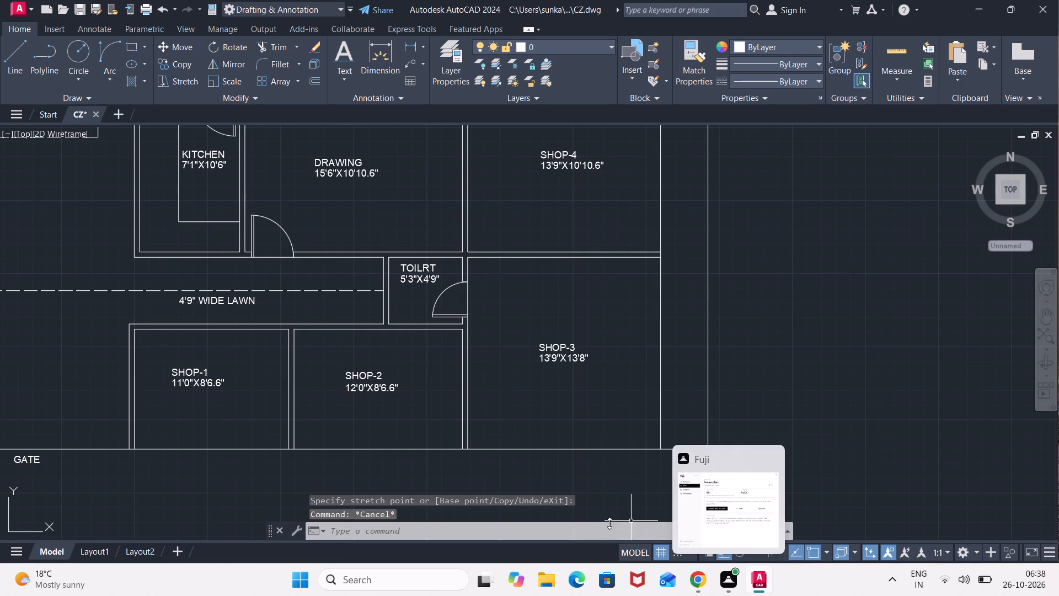
# Add single-line text PORCH with 10'10"X24'4" beneath it, 6" high at 0 rotation, in the open area west of KITCHEN.
pyautogui.scroll(-1, 563, 427)
pyautogui.moveTo(560, 422); pyautogui.dragTo(566, 429, button='middle')
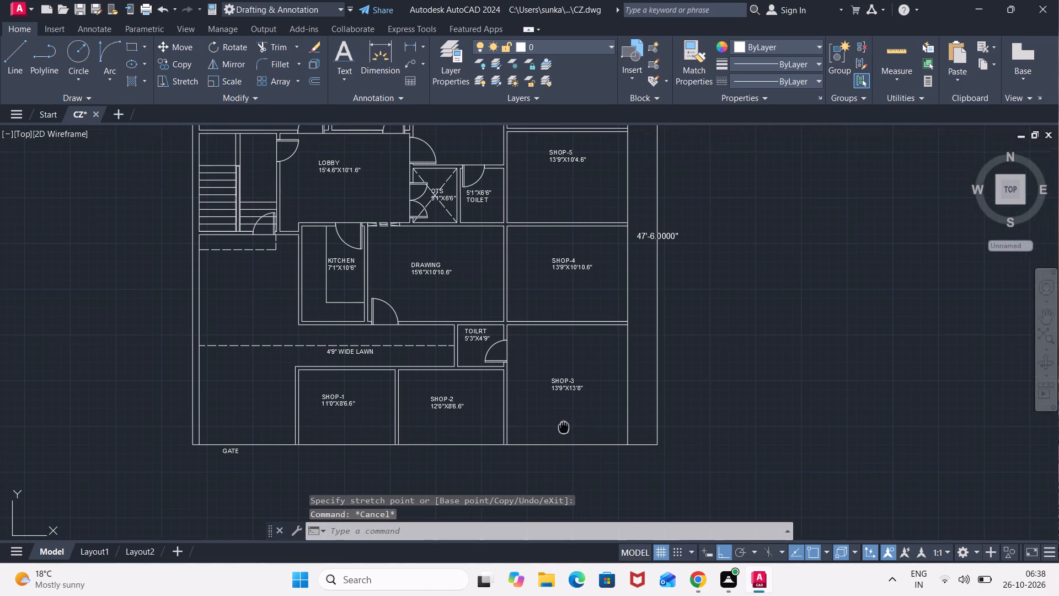
pyautogui.moveTo(566, 429); pyautogui.dragTo(699, 508, button='middle')
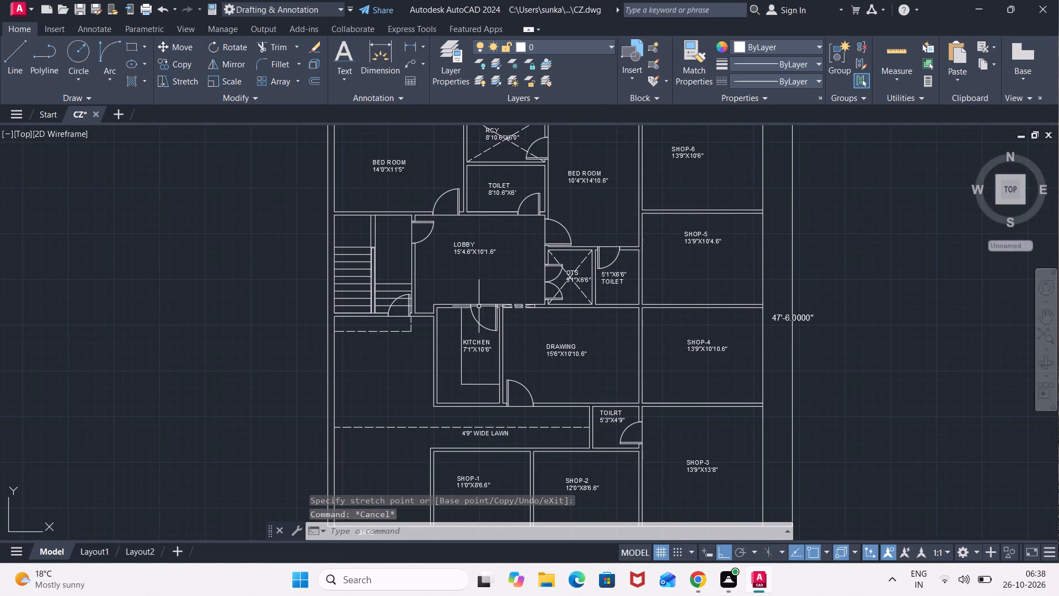
pyautogui.click(415, 384)
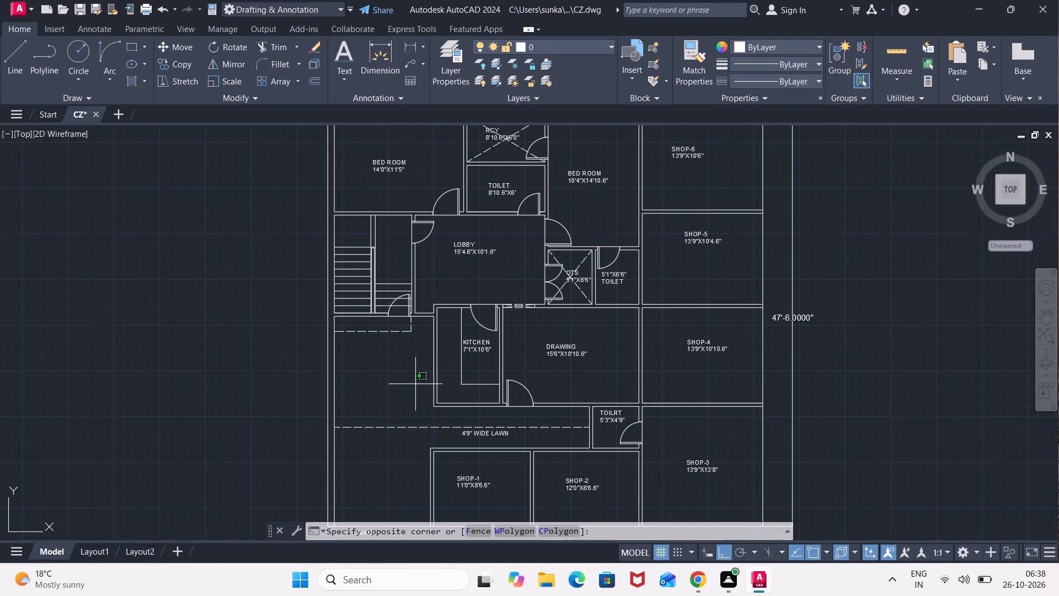
pyautogui.click(348, 77)
pyautogui.click(350, 134)
pyautogui.click(376, 376)
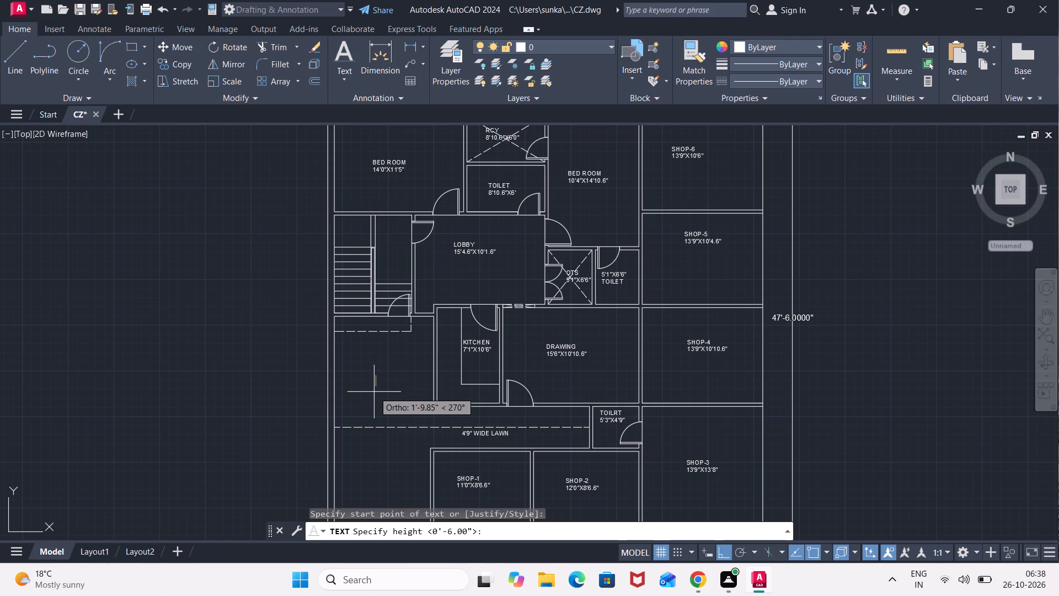
pyautogui.write('6"')
pyautogui.press('Return')
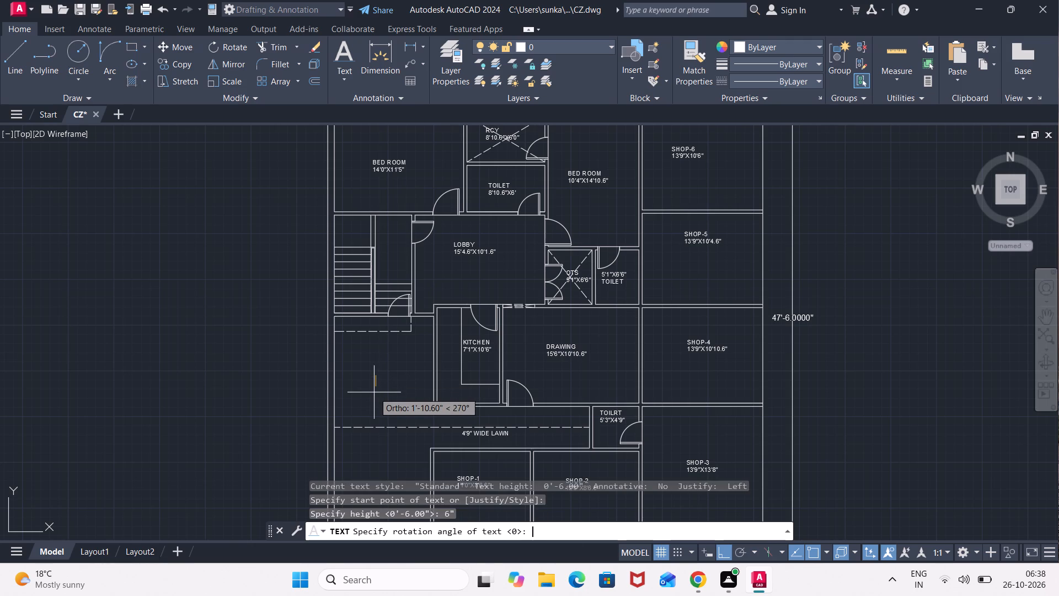
pyautogui.press('0')
pyautogui.press('Return')
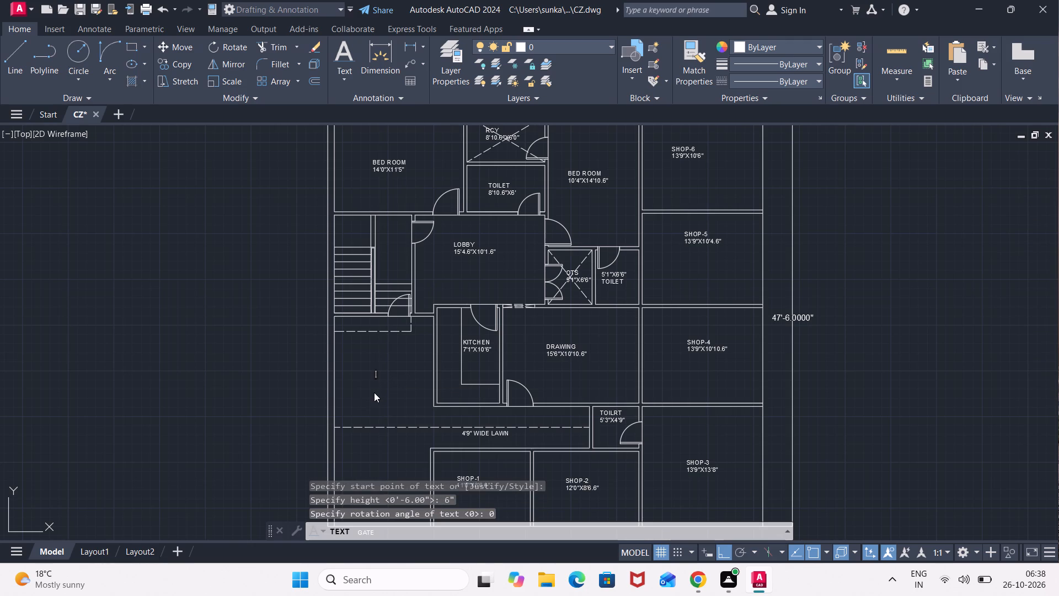
pyautogui.write('PO')
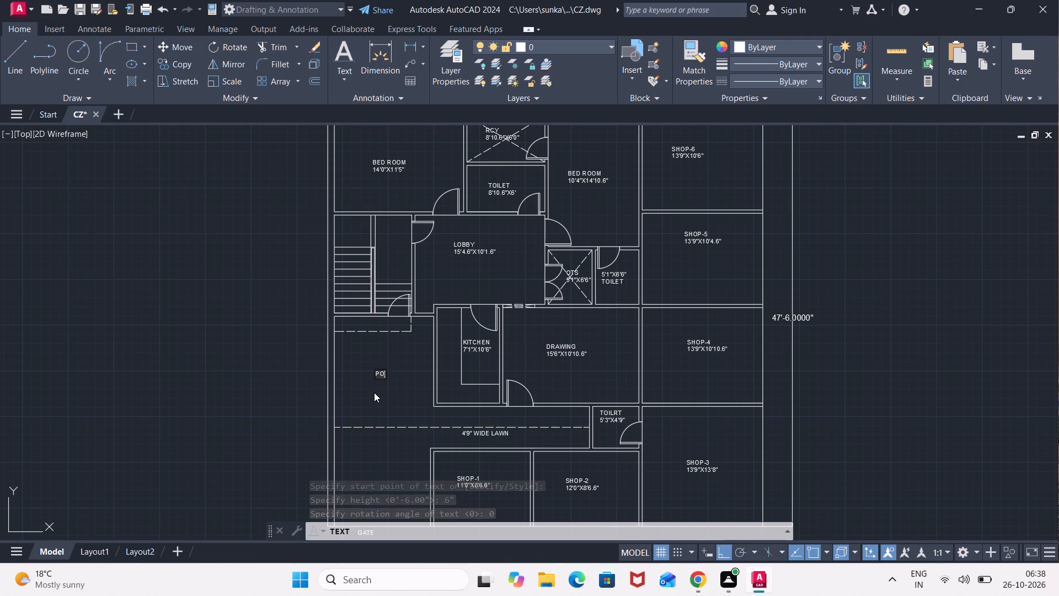
pyautogui.write('RCH')
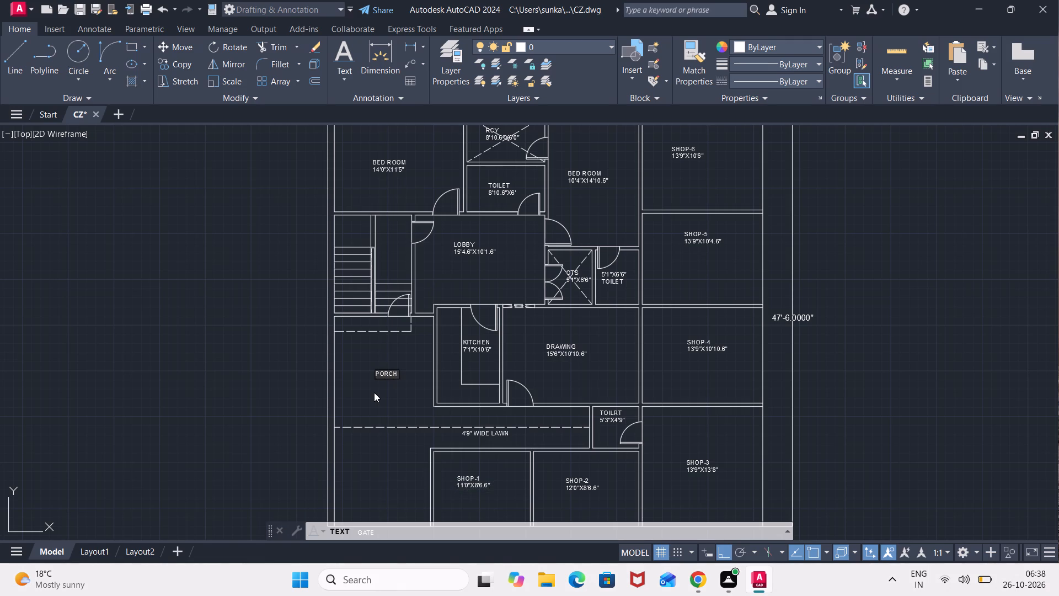
pyautogui.press('Return')
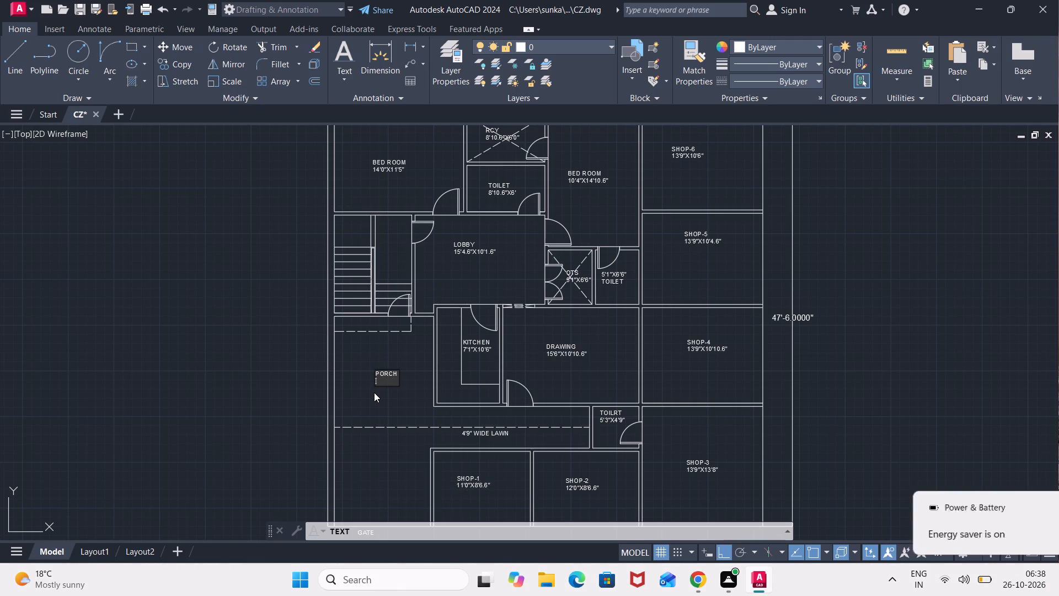
pyautogui.write("10'")
pyautogui.write('10"')
pyautogui.press('x')
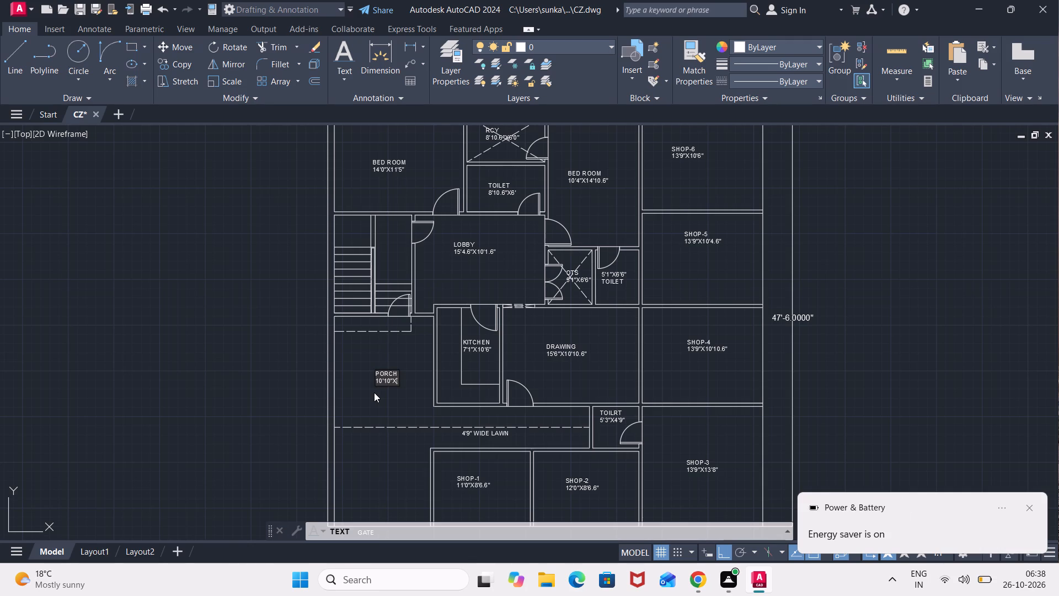
pyautogui.write("24'")
pyautogui.write('4"')
pyautogui.scroll(1, 386, 262)
pyautogui.click(386, 262)
pyautogui.press('Escape')
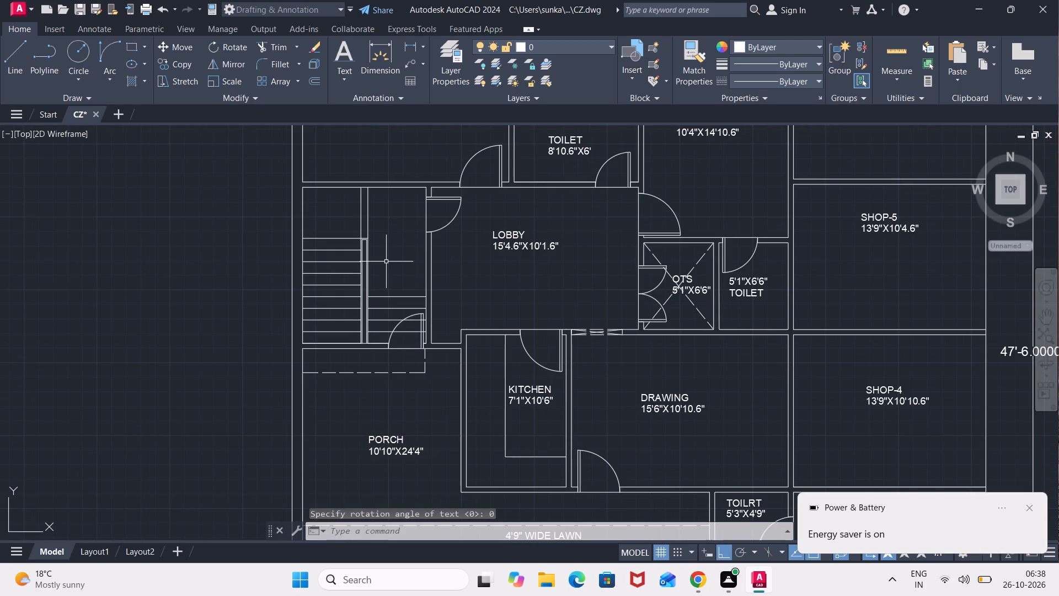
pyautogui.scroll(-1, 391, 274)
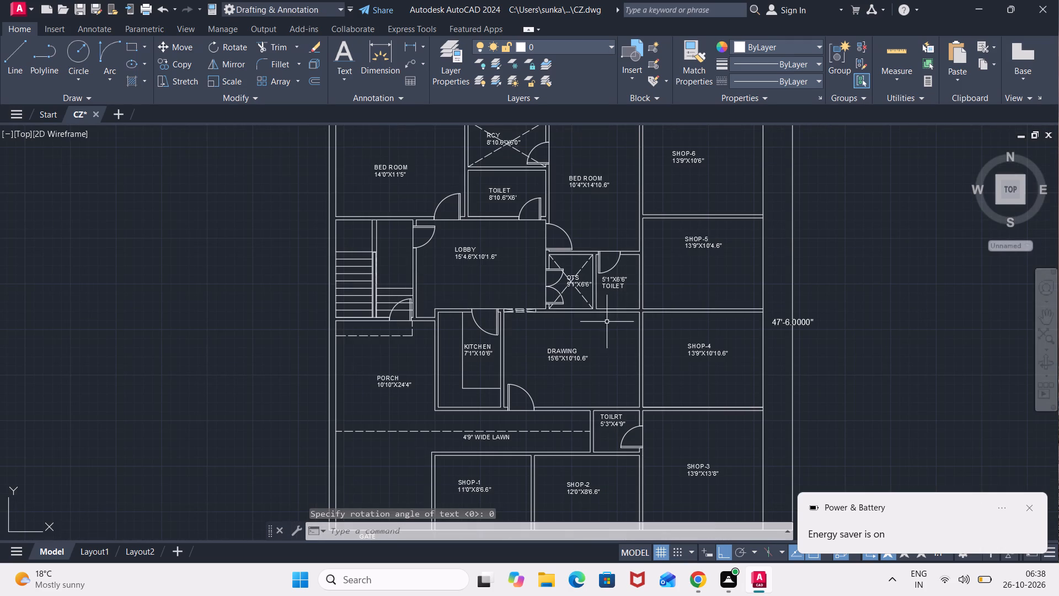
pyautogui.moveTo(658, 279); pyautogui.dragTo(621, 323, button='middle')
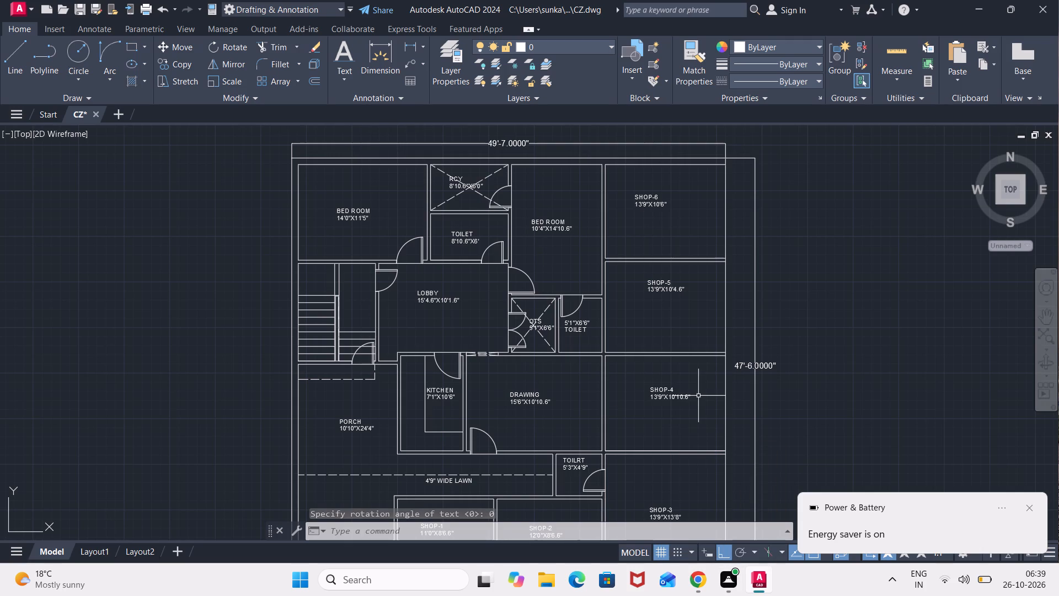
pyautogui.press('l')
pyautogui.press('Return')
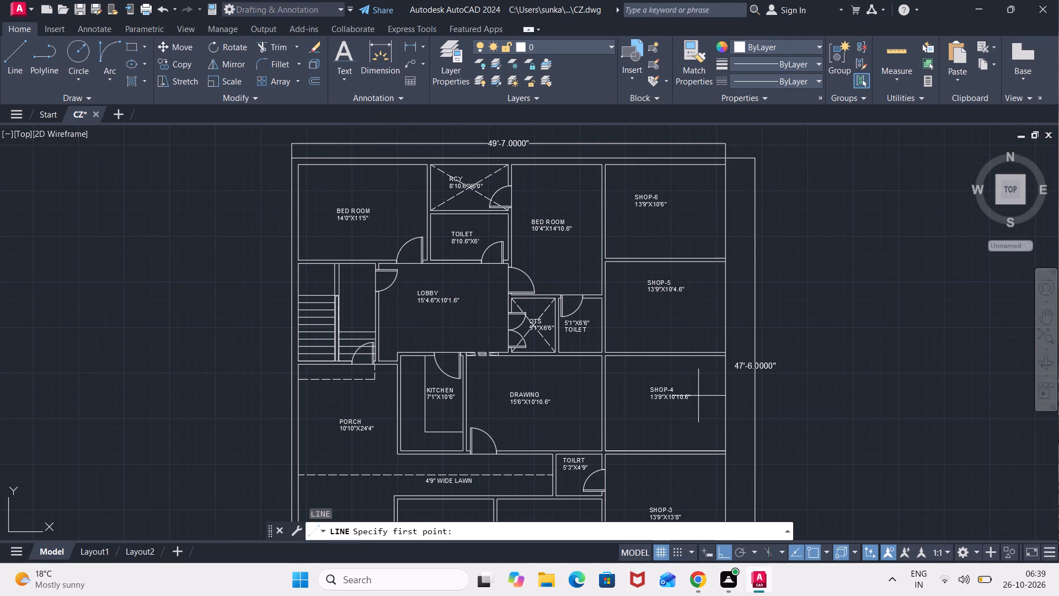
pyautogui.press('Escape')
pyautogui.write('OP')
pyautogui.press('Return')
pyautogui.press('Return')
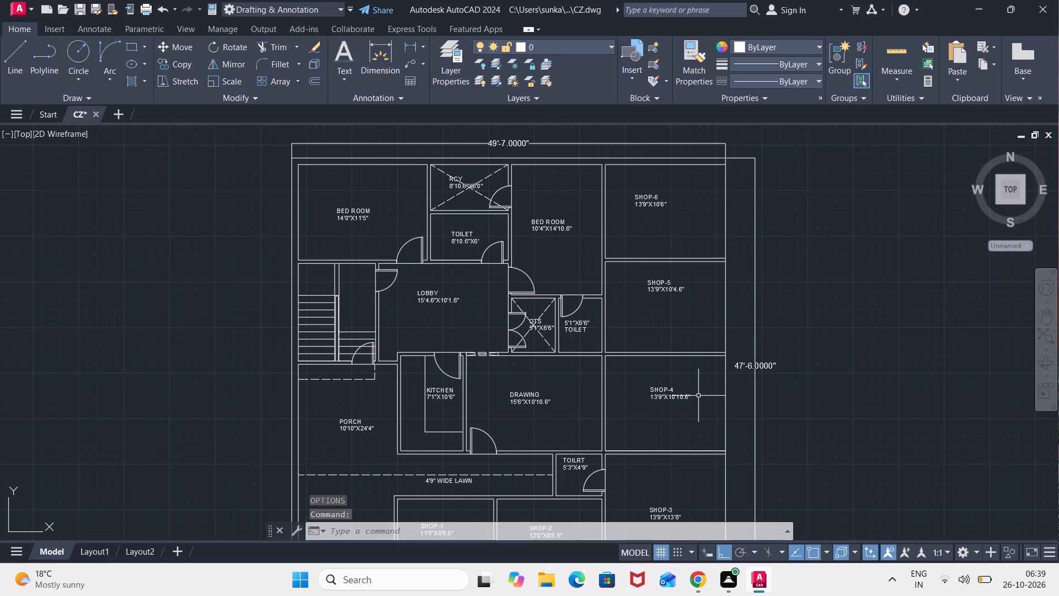
# Save the CZ drawing.
pyautogui.hotkey('ctrl', 's')
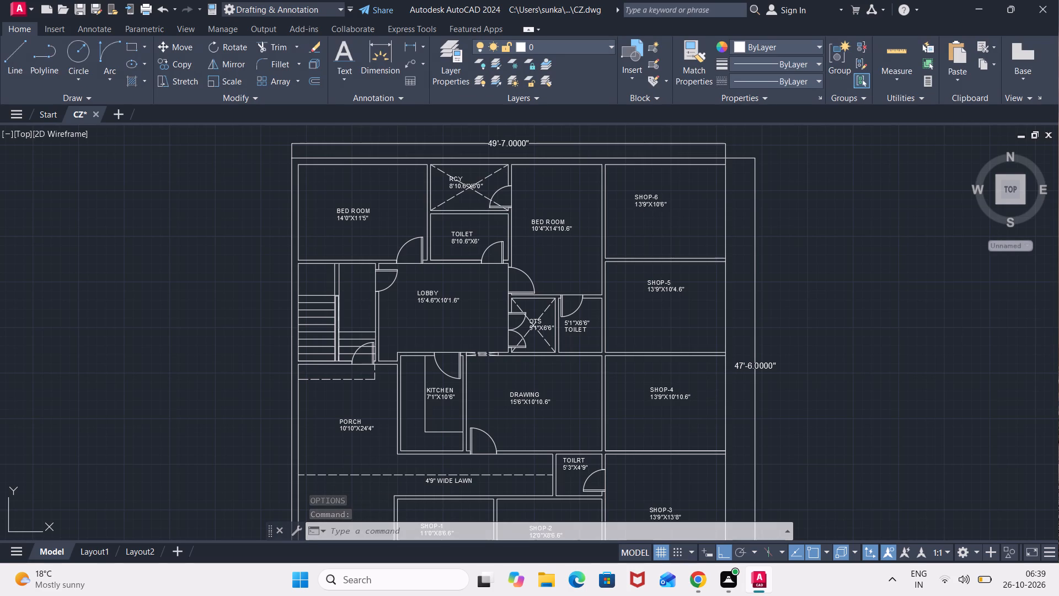
# Set up a plot with Microsoft Print to PDF and a window plot area enclosing the whole floor plan with its overall dimensions.
pyautogui.hotkey('ctrl', 'p')
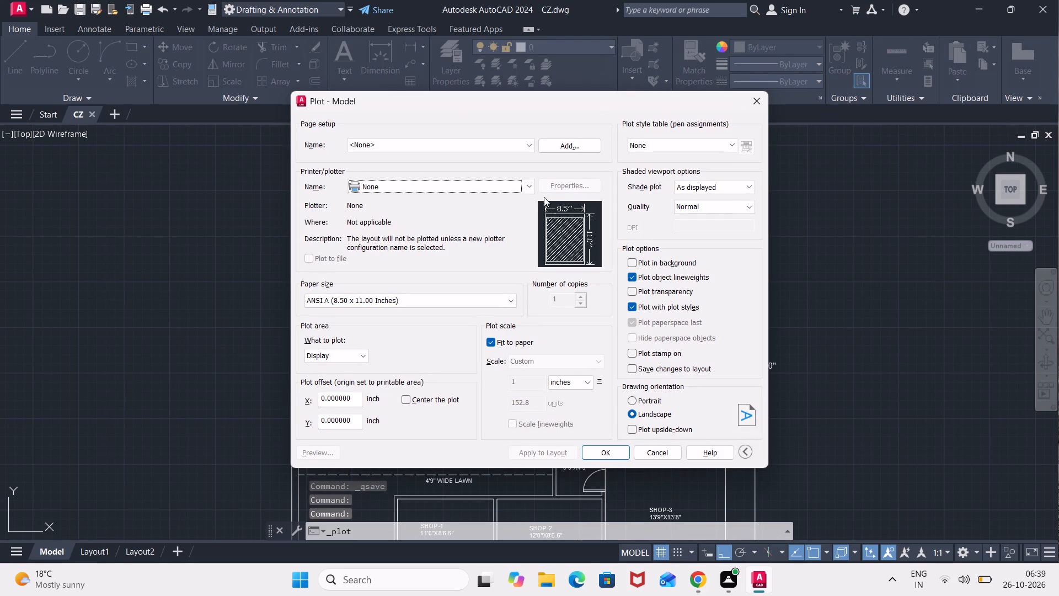
pyautogui.click(529, 186)
pyautogui.click(515, 222)
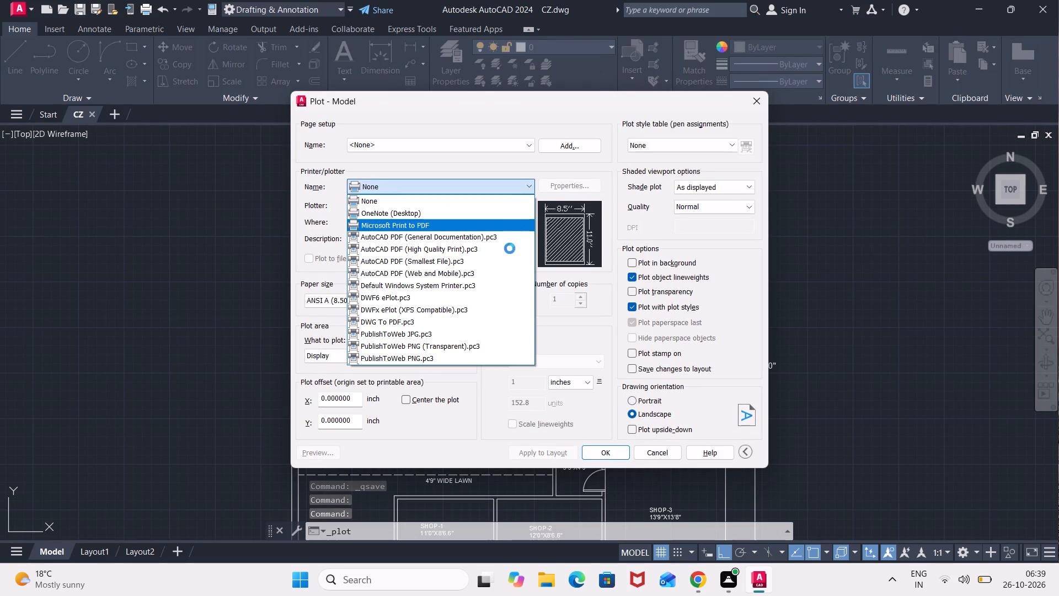
pyautogui.click(363, 357)
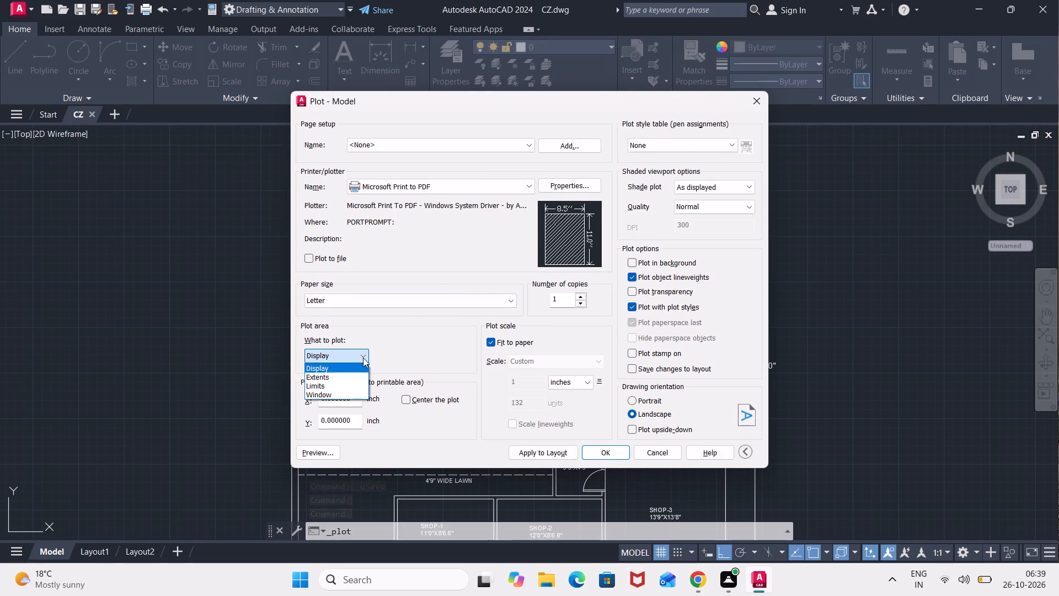
pyautogui.click(355, 393)
pyautogui.scroll(-2, 345, 333)
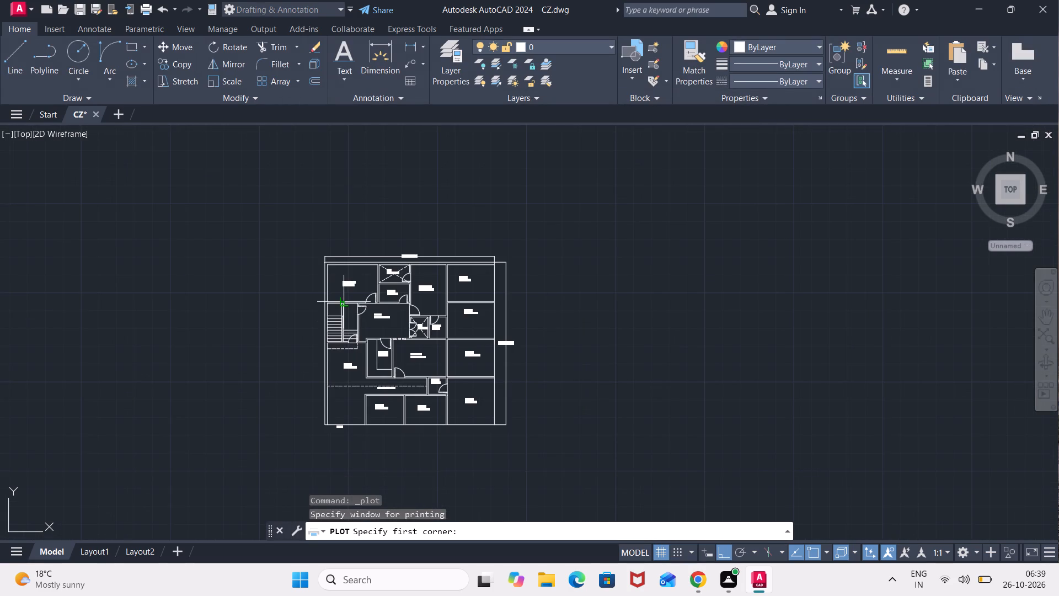
pyautogui.click(320, 243)
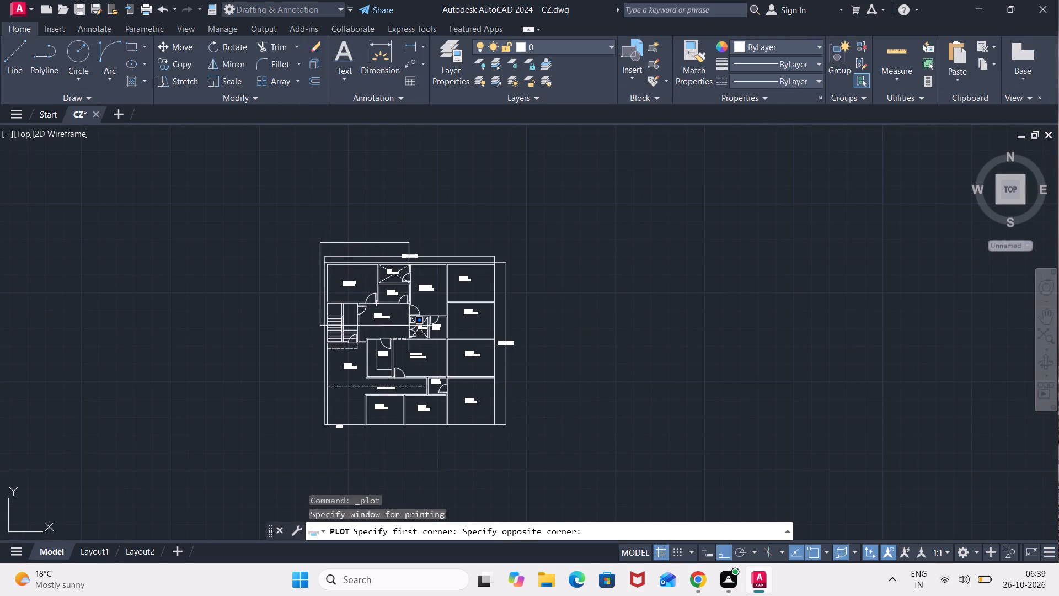
pyautogui.scroll(2, 514, 424)
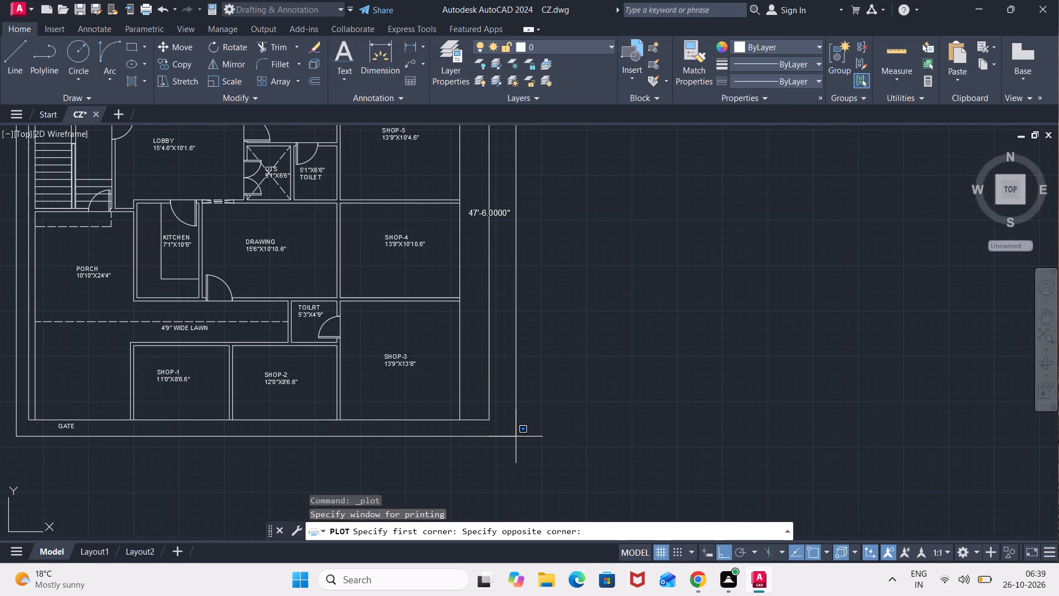
pyautogui.click(516, 437)
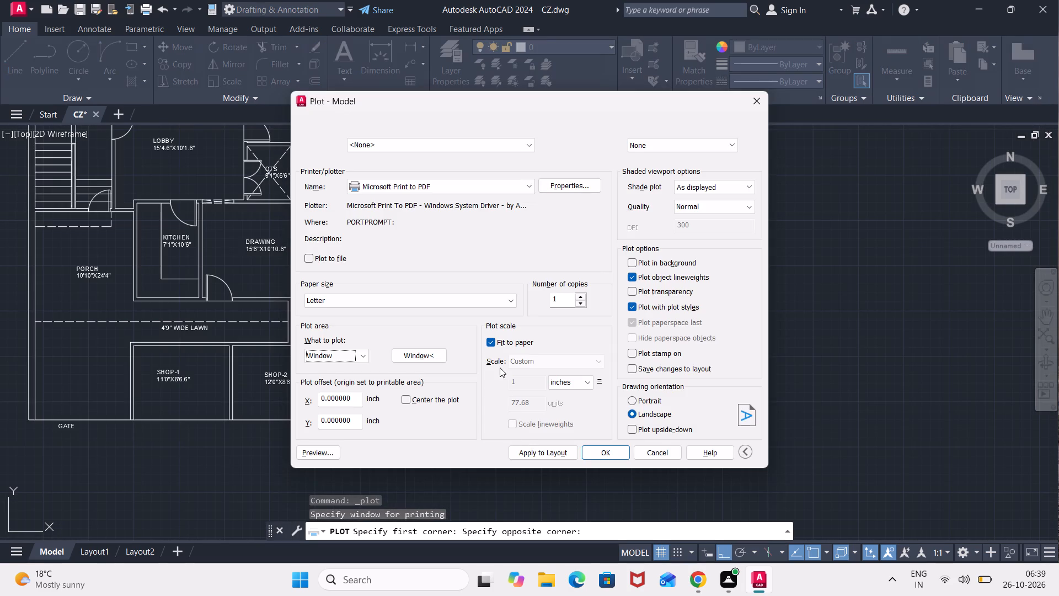
# Plot the drawing and save the PDF output as CZ in the Documents folder.
pyautogui.click(593, 449)
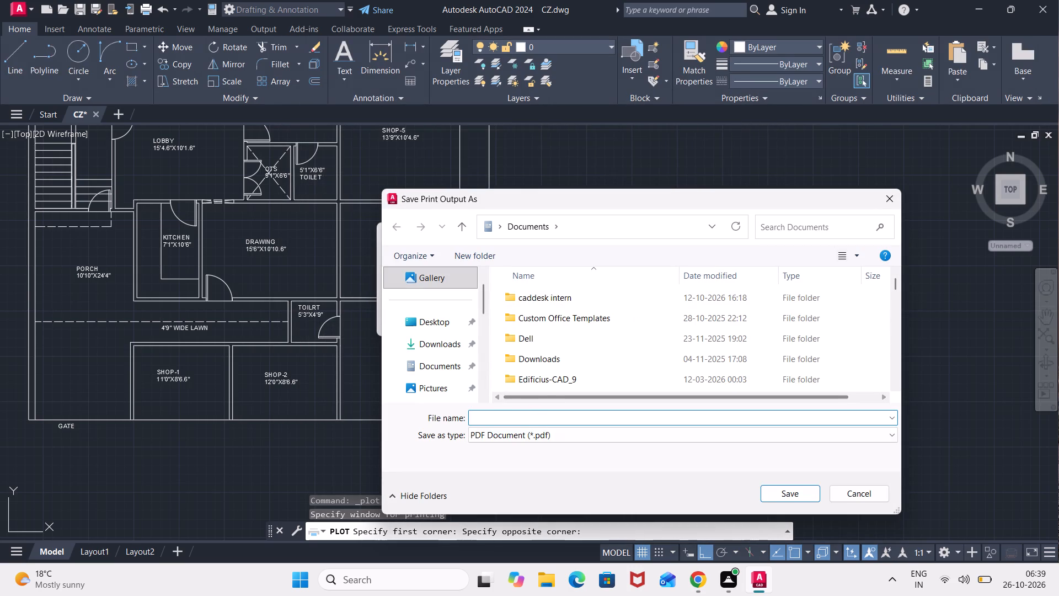
pyautogui.click(539, 418)
pyautogui.press('c')
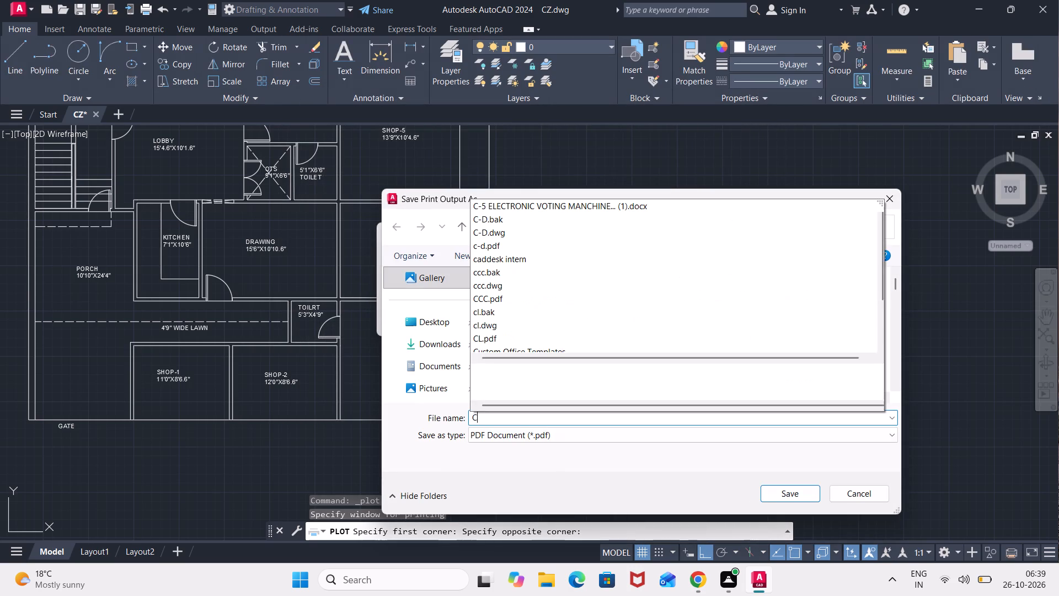
pyautogui.press('z')
pyautogui.press('Return')
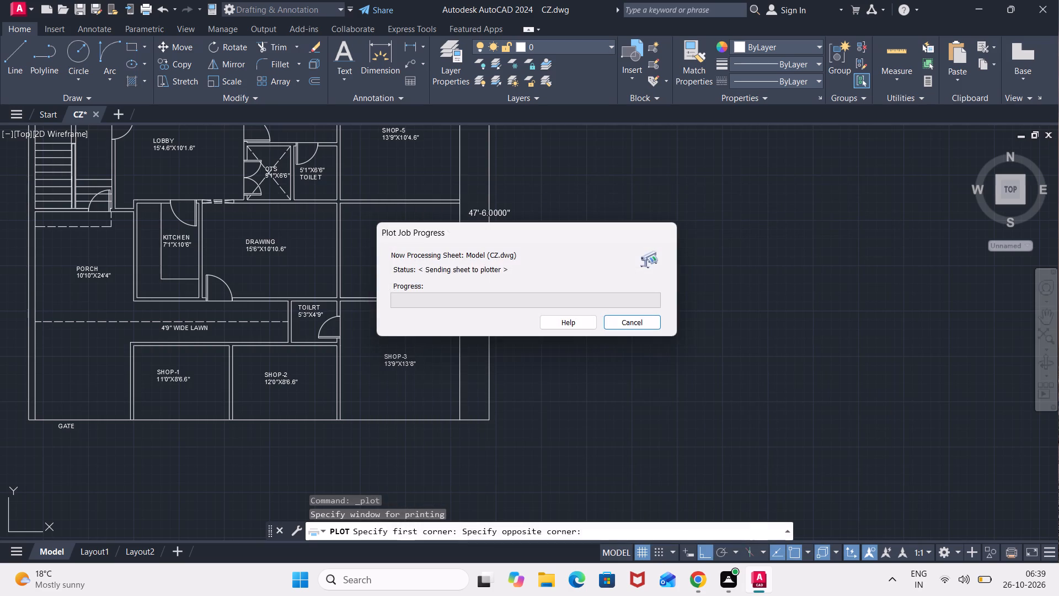